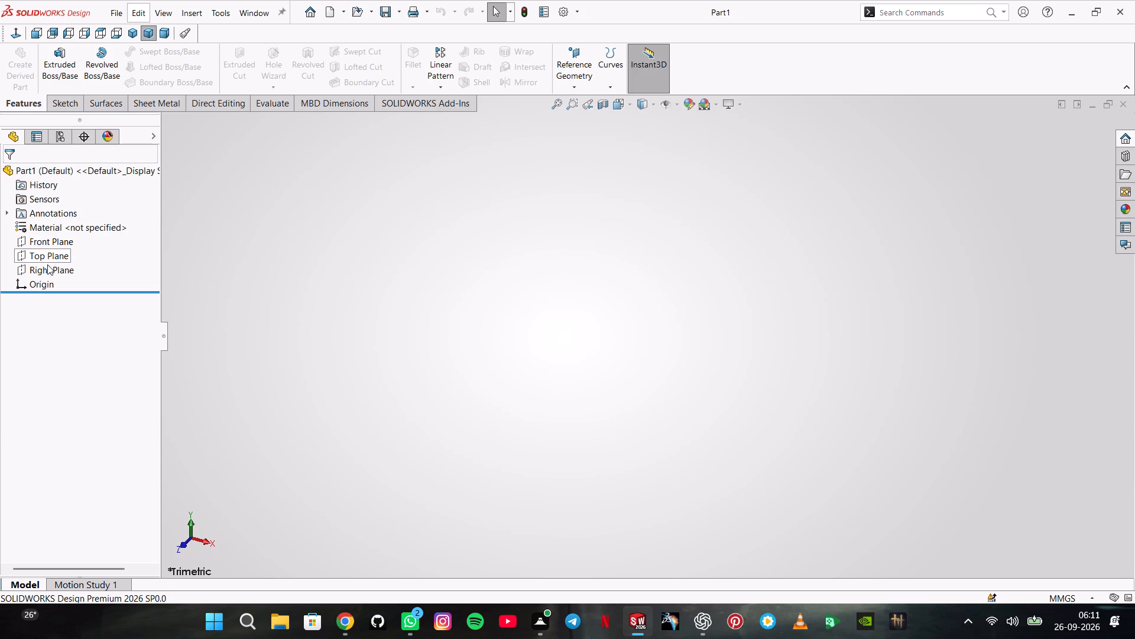
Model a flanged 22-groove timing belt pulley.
Create a reference axis at the intersection of the Top Plane and the Right Plane.
left_click(47, 264)
left_click(48, 256, "shift")
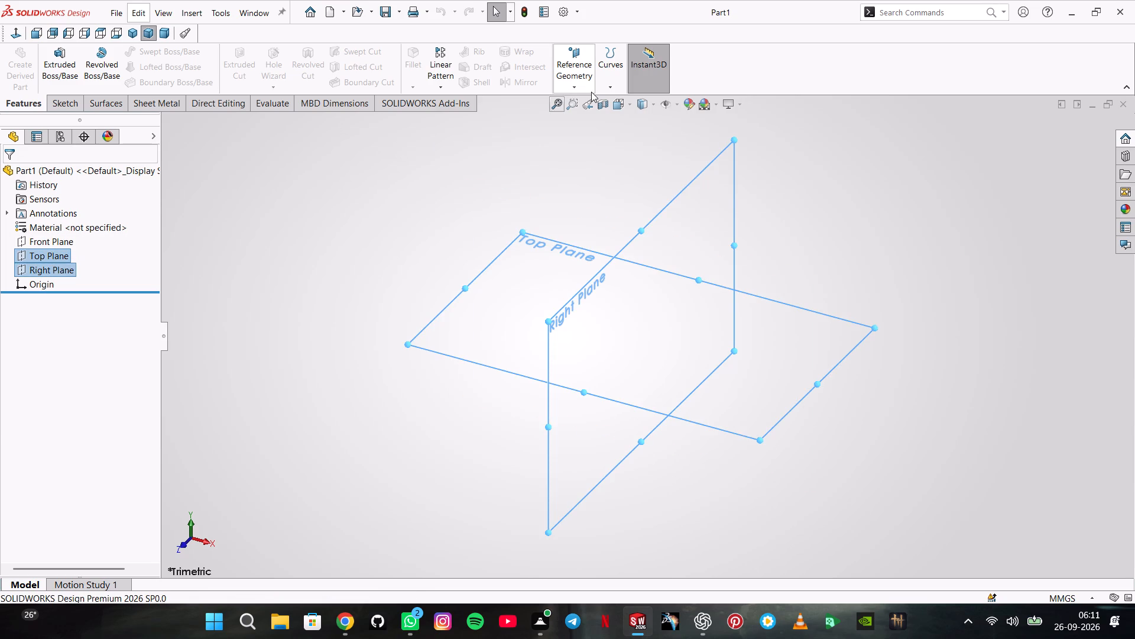
left_click(583, 91)
left_click(582, 113)
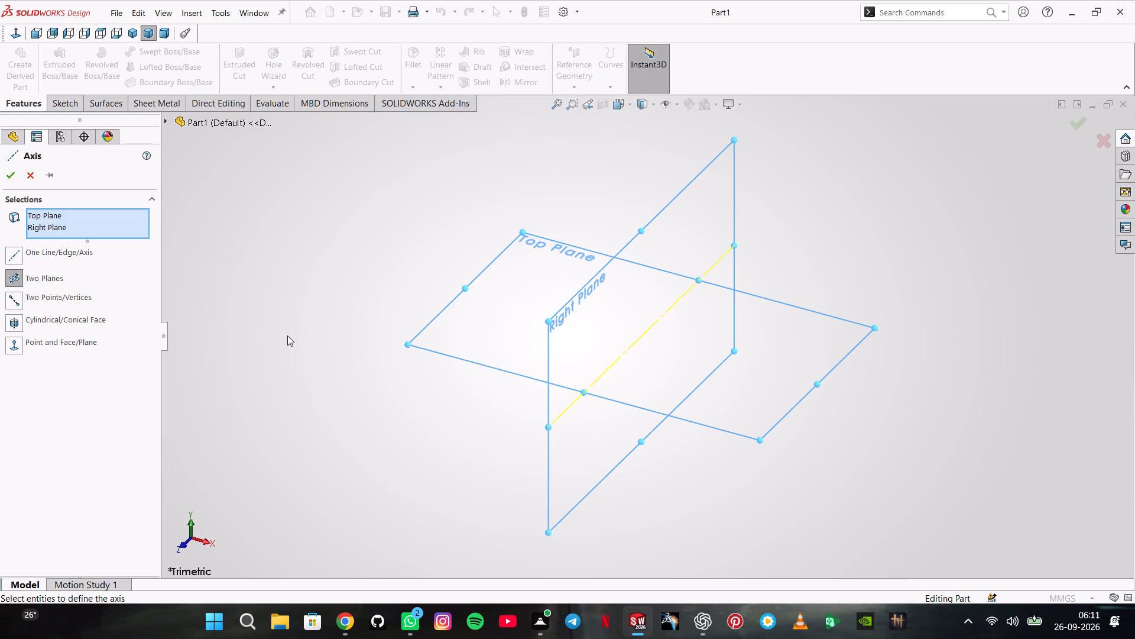
left_click(1083, 120)
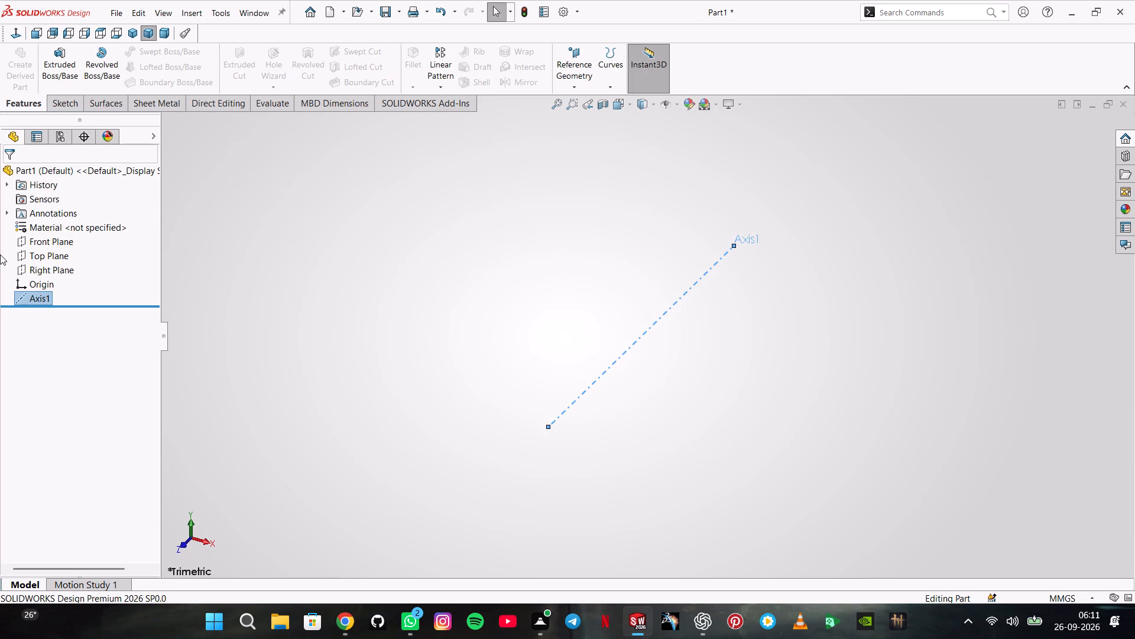
Sketch a closed stepped profile above the axis on the Right Plane, about 64 mm long and 38 mm high, notched at its upper far corner.
left_click(34, 267)
left_click(48, 252)
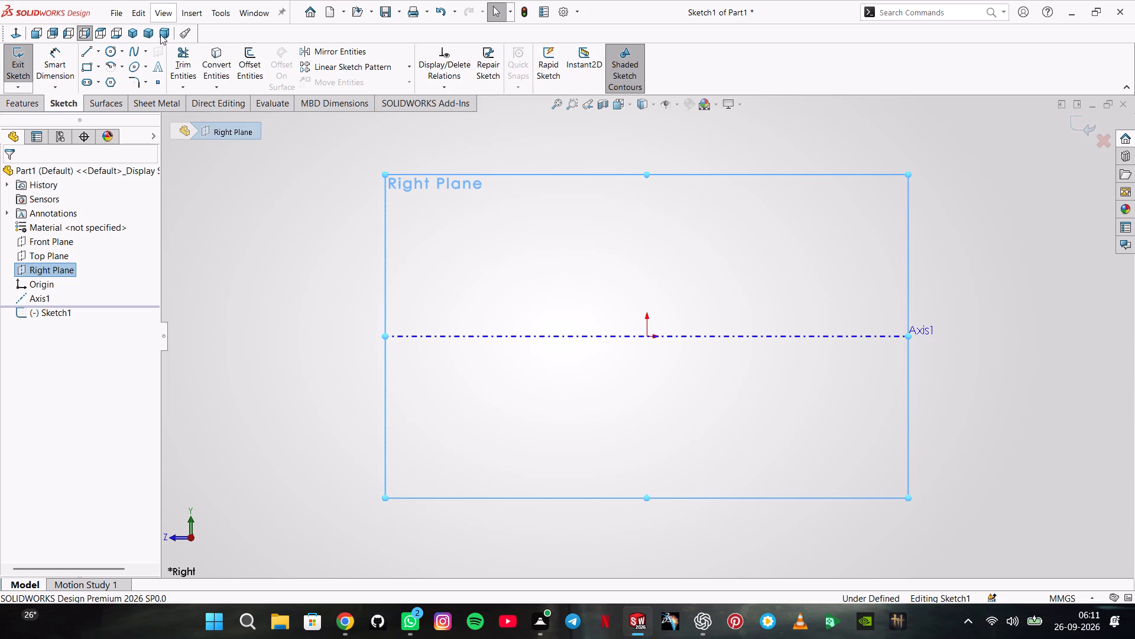
left_click(90, 48)
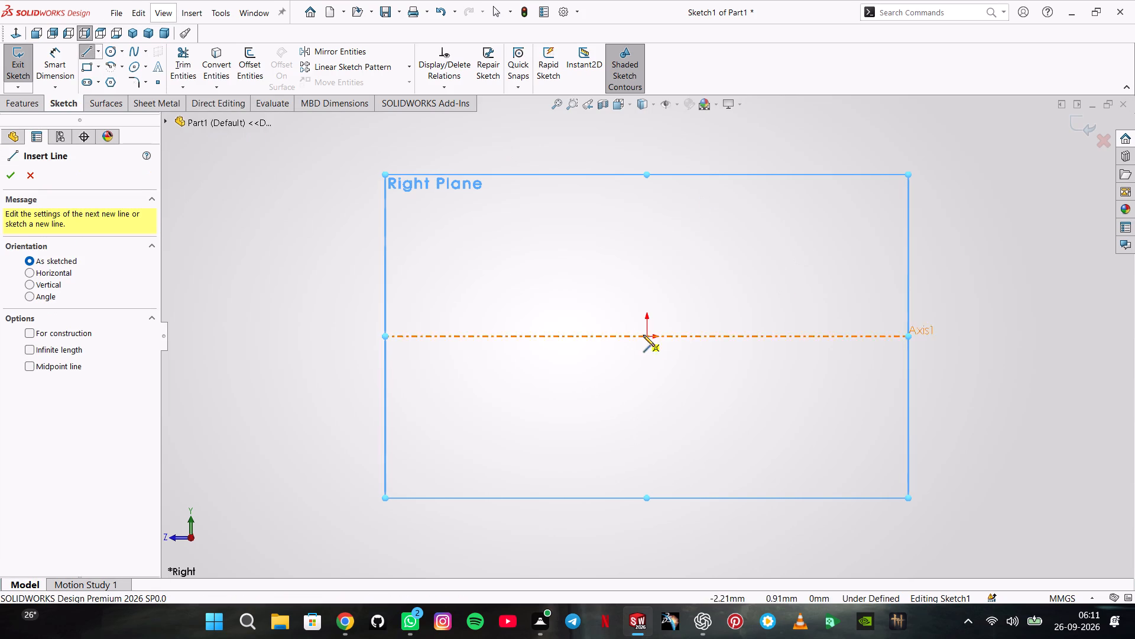
left_click(647, 290)
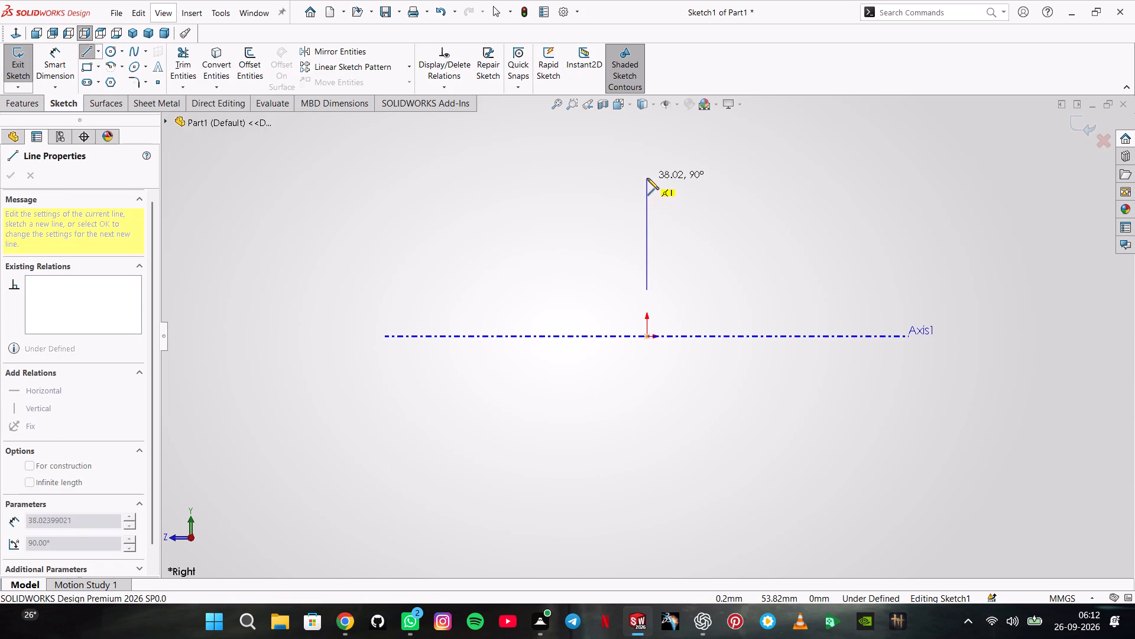
left_click(647, 178)
left_click(798, 177)
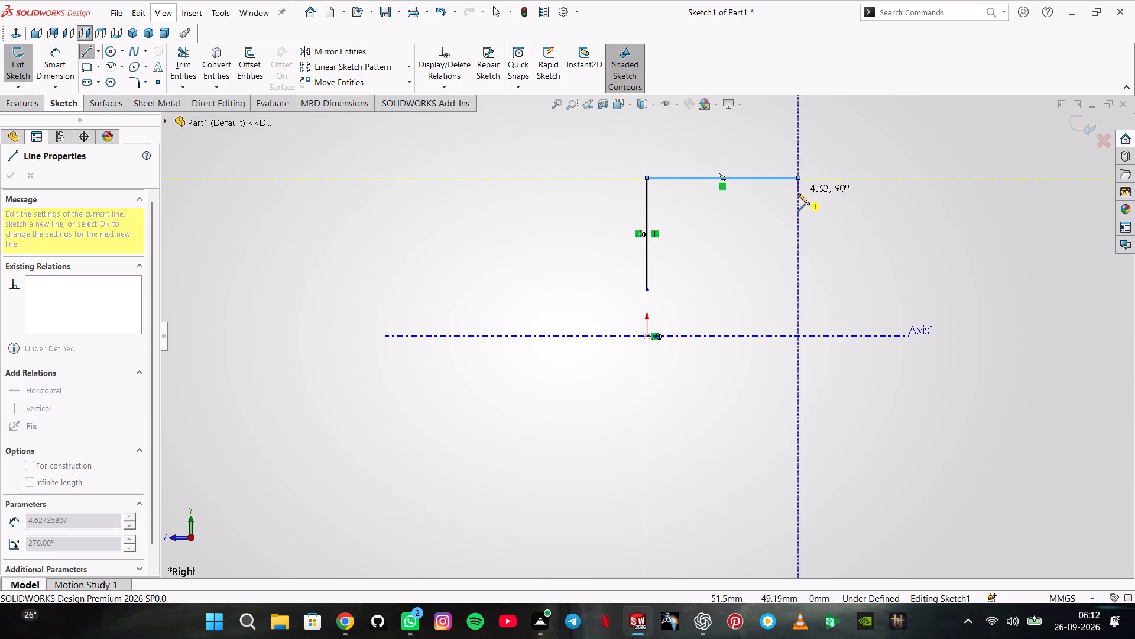
left_click(796, 199)
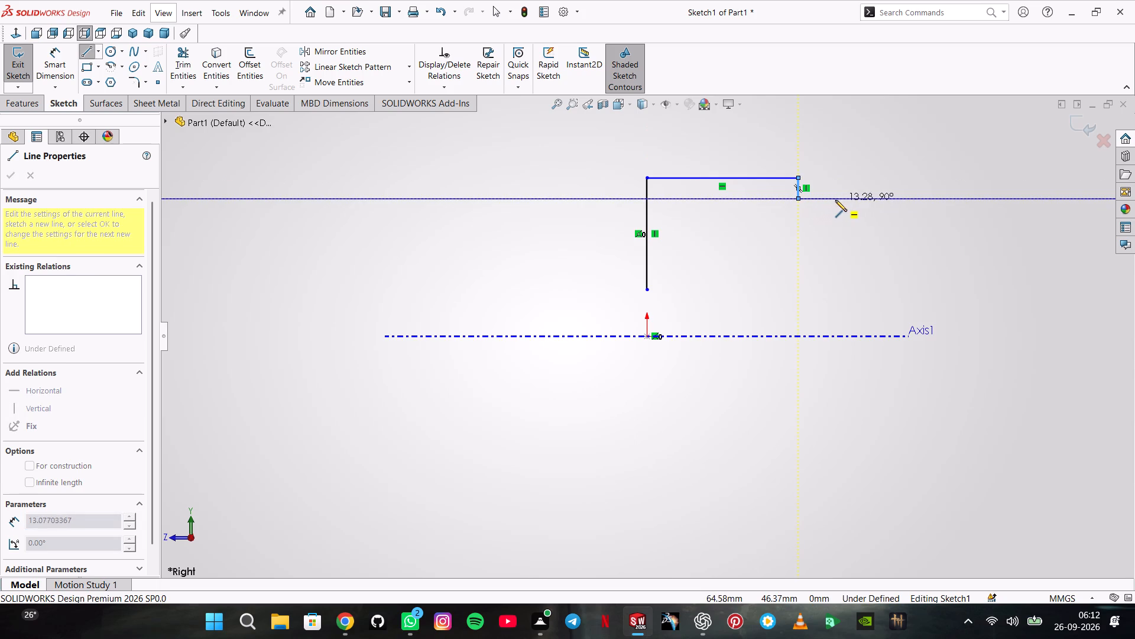
left_click(835, 200)
left_click(836, 289)
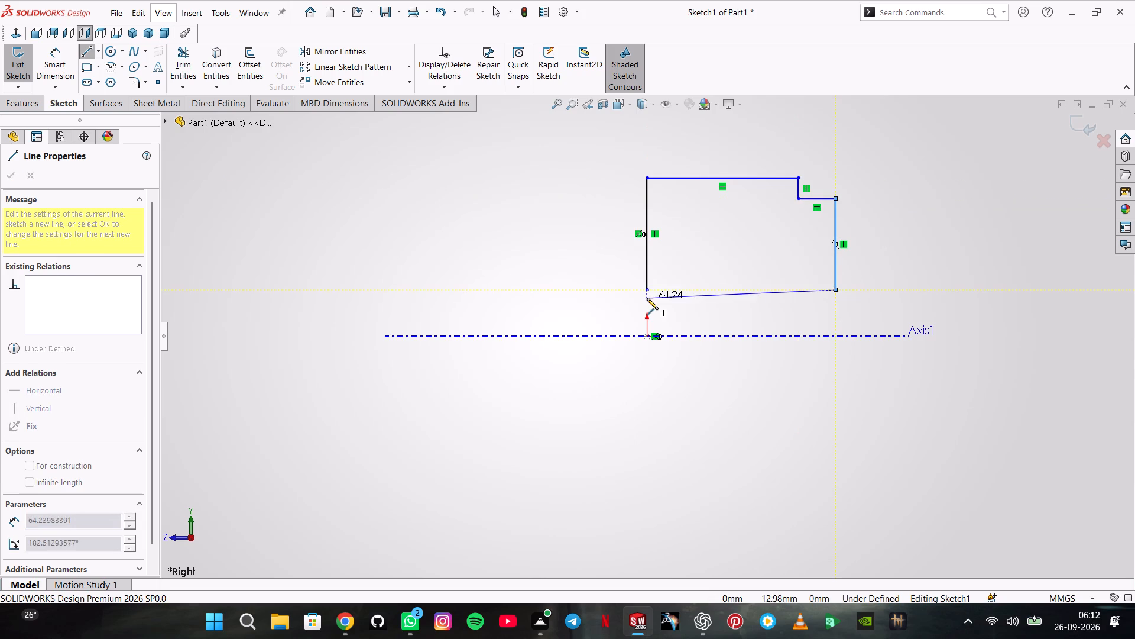
left_click(648, 288)
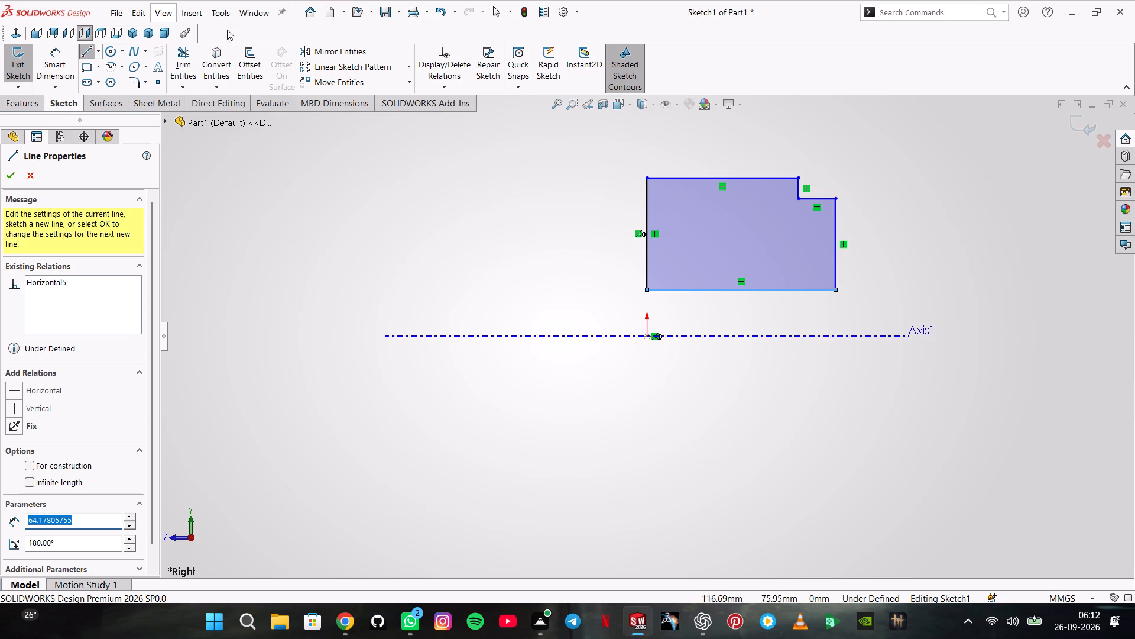
Dimension the distance between the profile's bottom edge and Axis1 as 21.25 mm.
left_click(60, 54)
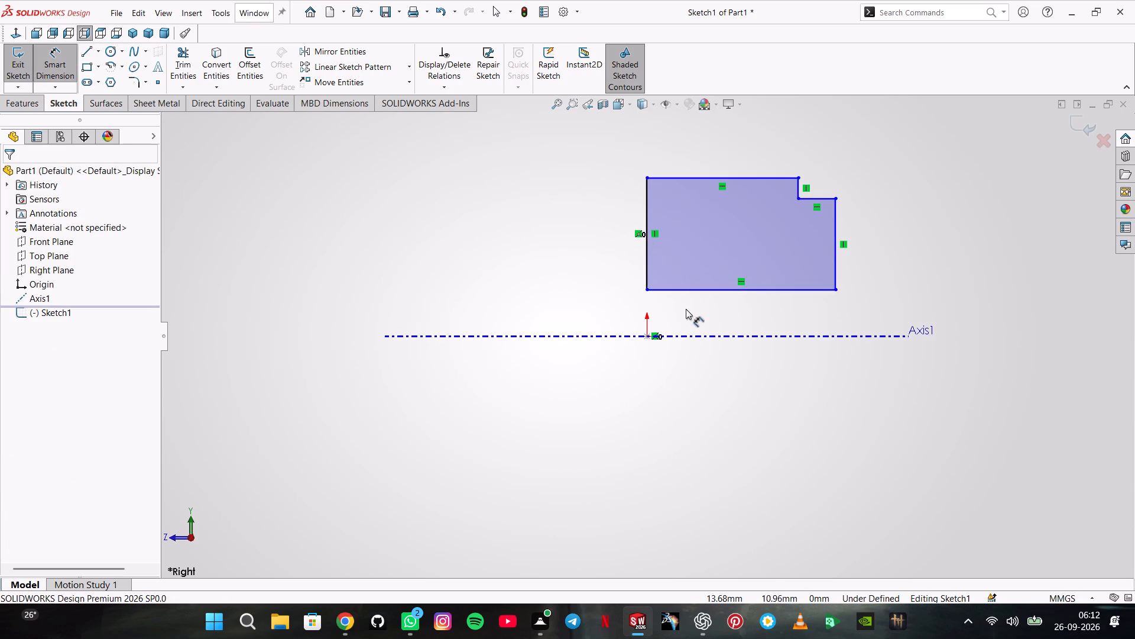
left_click(690, 293)
left_click(690, 290)
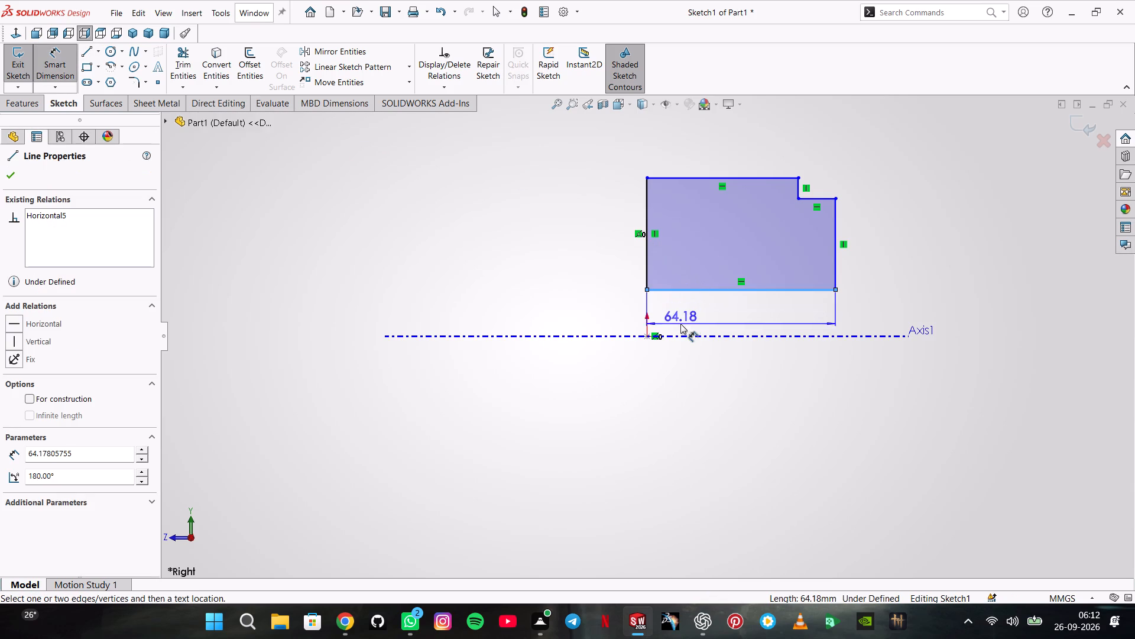
left_click(682, 335)
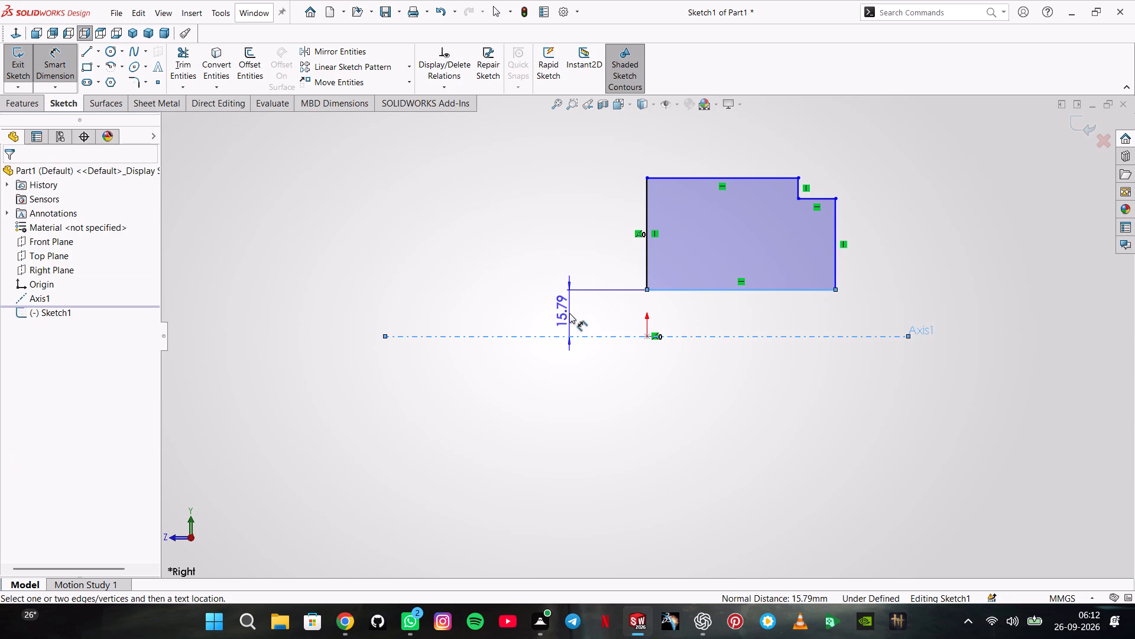
left_click(569, 315)
type("21.25")
key("Return")
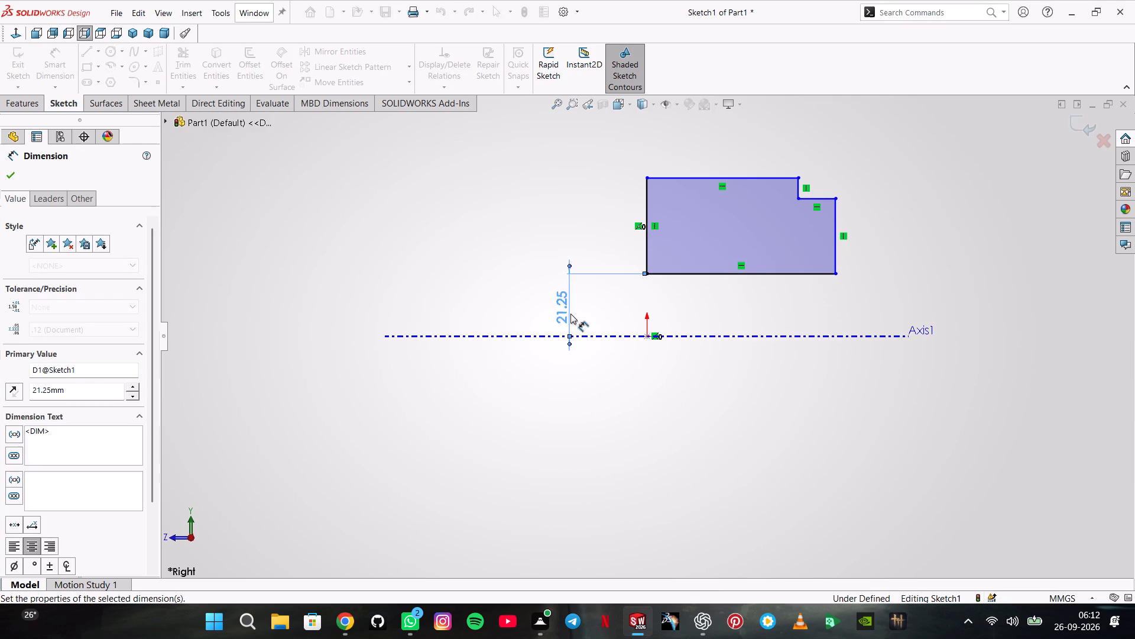
Change the distance between the profile's bottom edge and Axis1 to 6 mm.
double_click(565, 311)
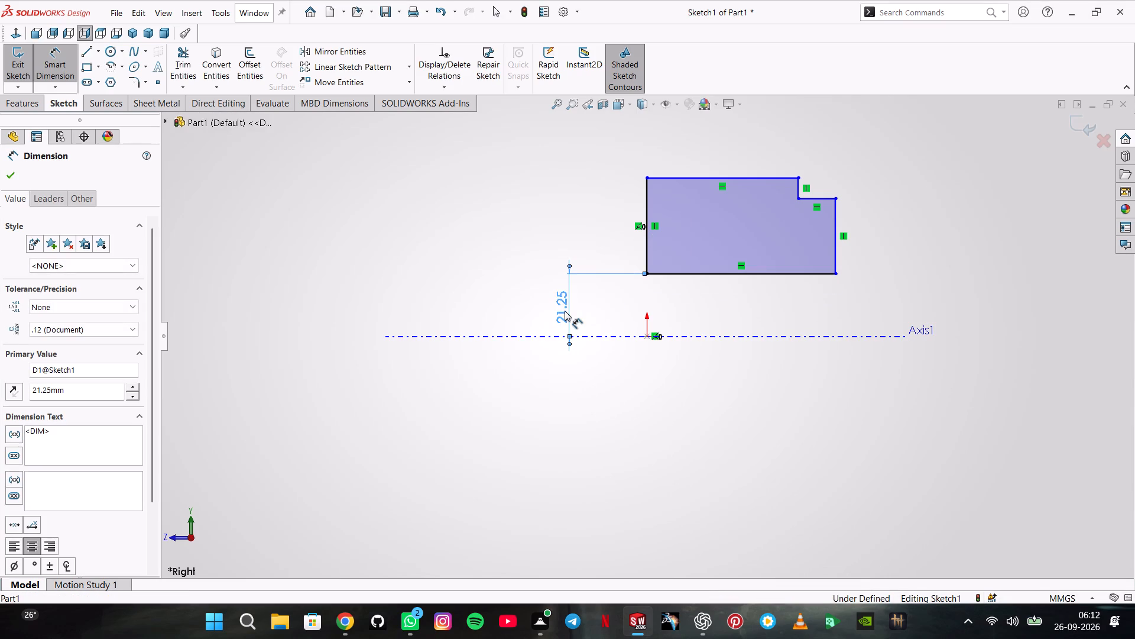
key("6")
key("Return")
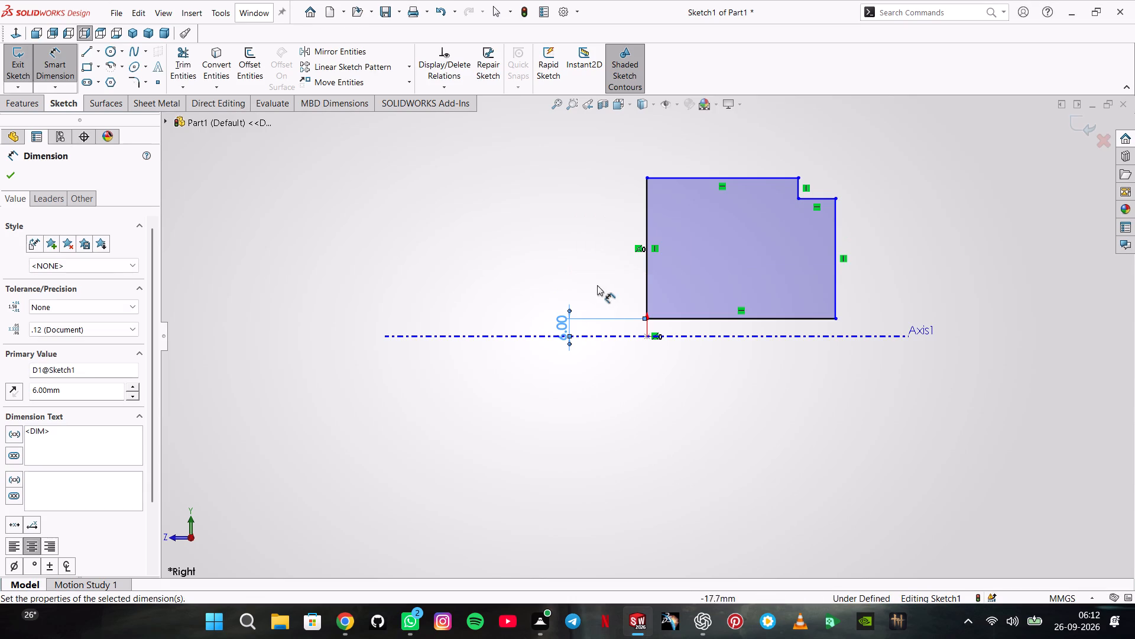
Dimension the profile's tall vertical edge at the origin side as 21.25 mm.
left_click(645, 264)
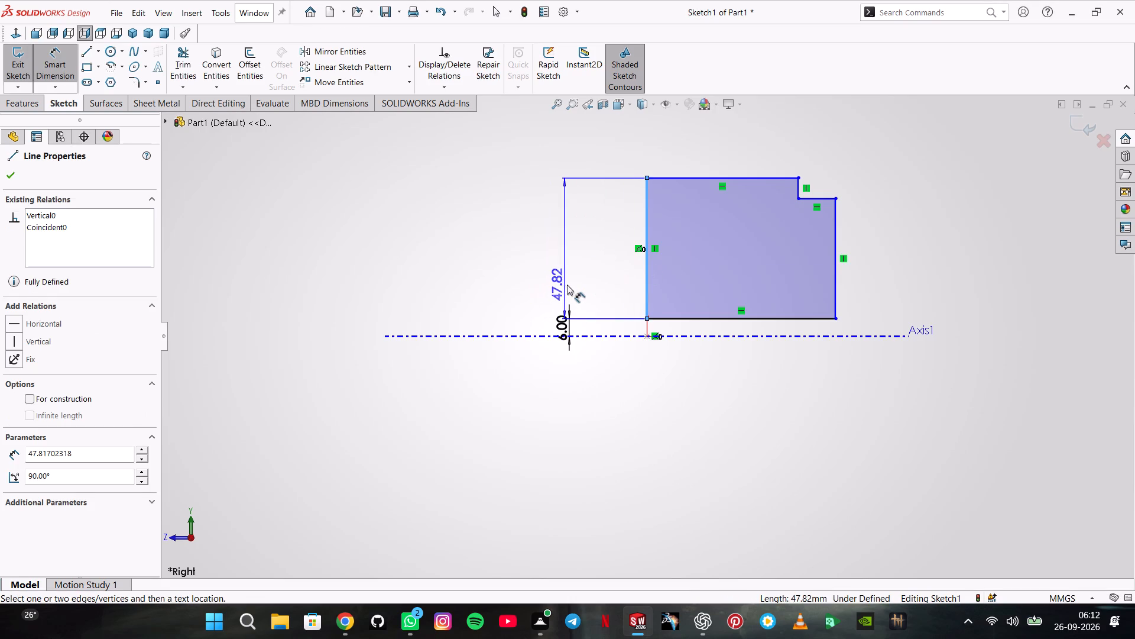
left_click(573, 283)
type("21")
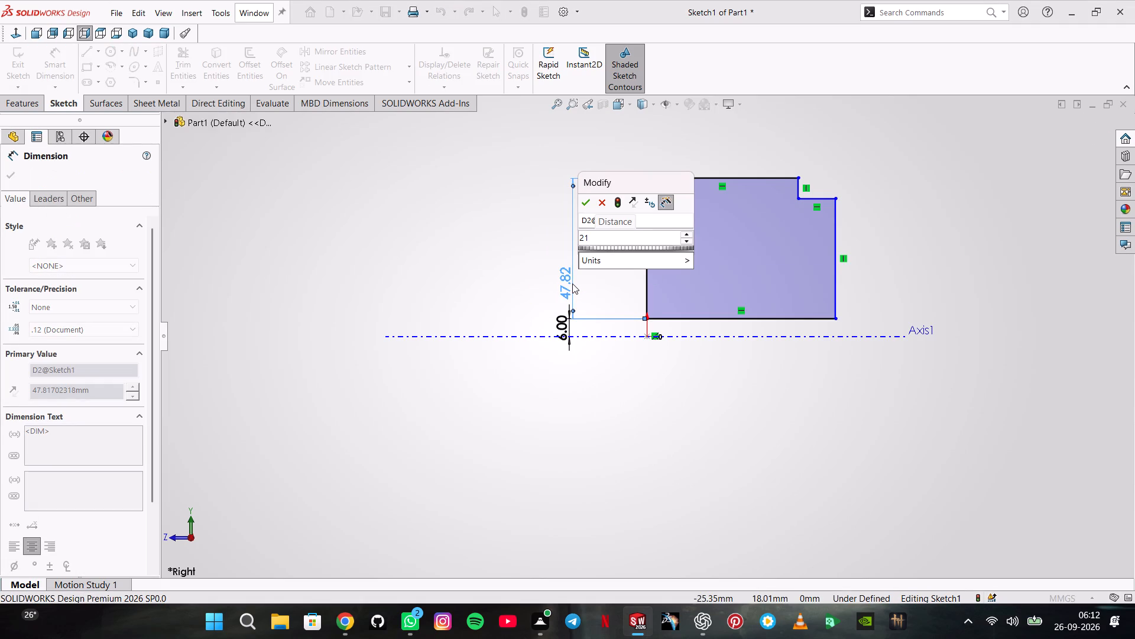
type(".25")
key("Return")
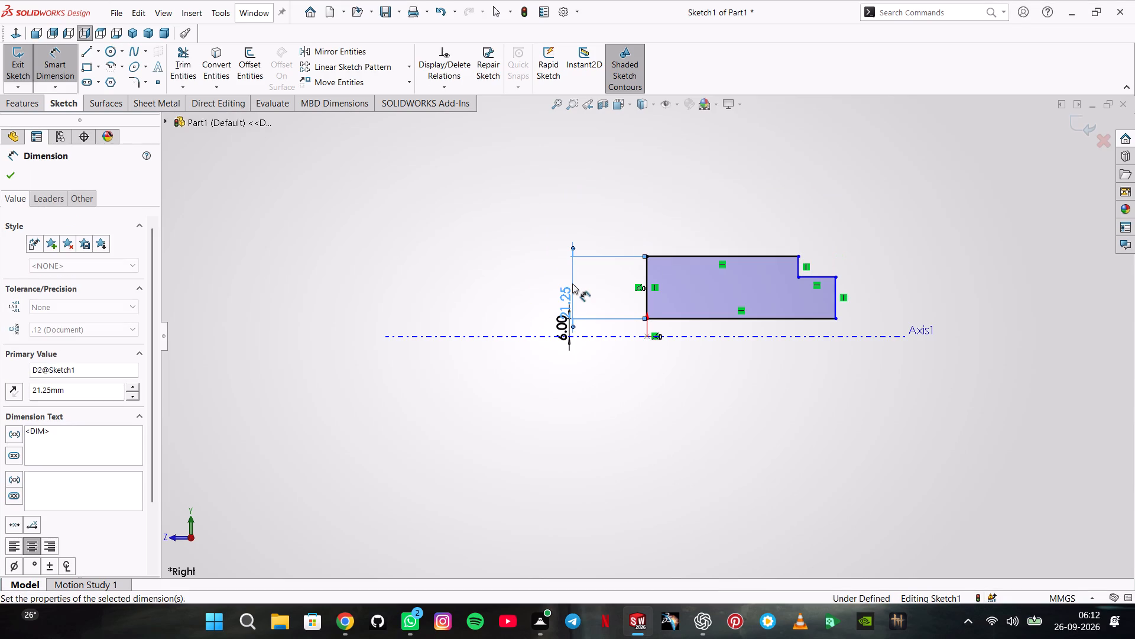
Dimension the profile's upper horizontal edge as 30 mm and the lower step's horizontal edge as 10 mm.
left_click(677, 254)
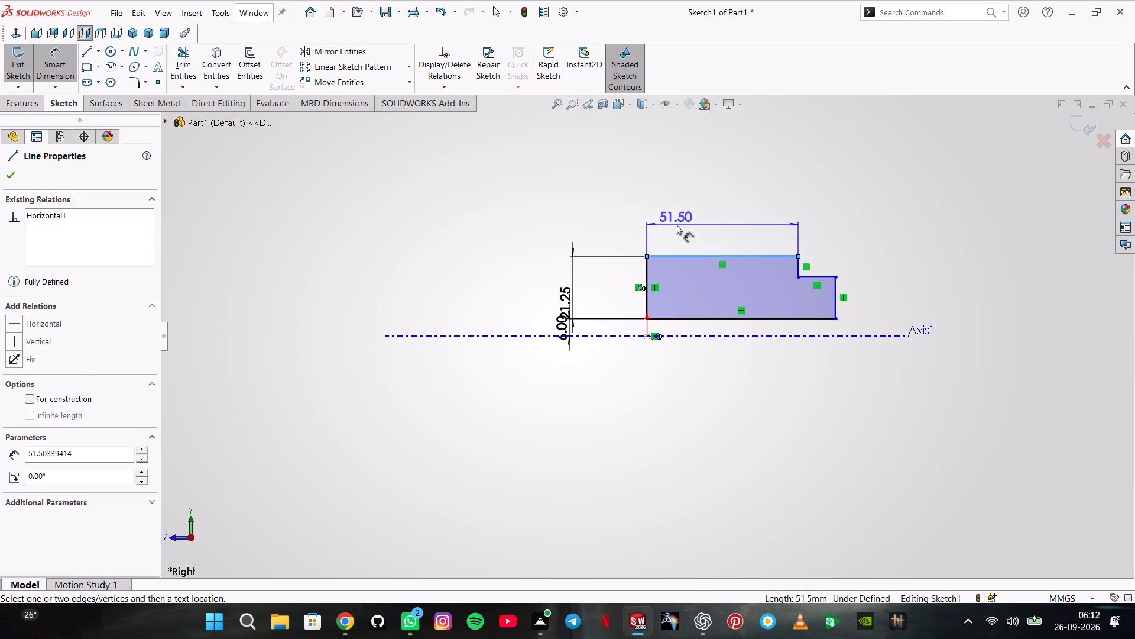
left_click(676, 224)
type("30")
key("Return")
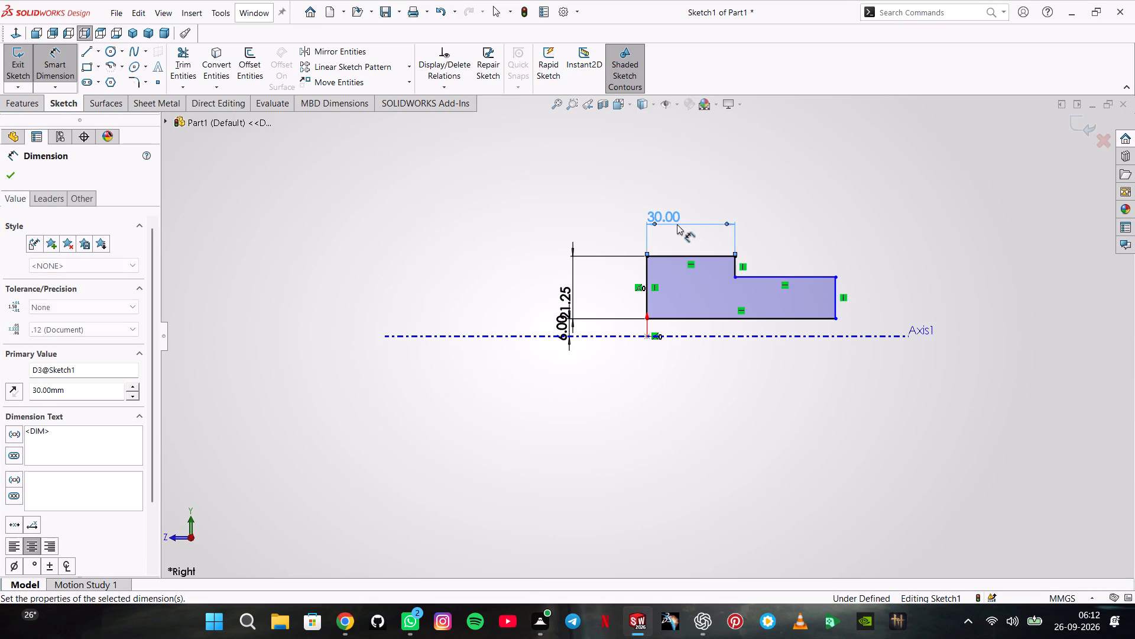
left_click(794, 276)
left_click(806, 222)
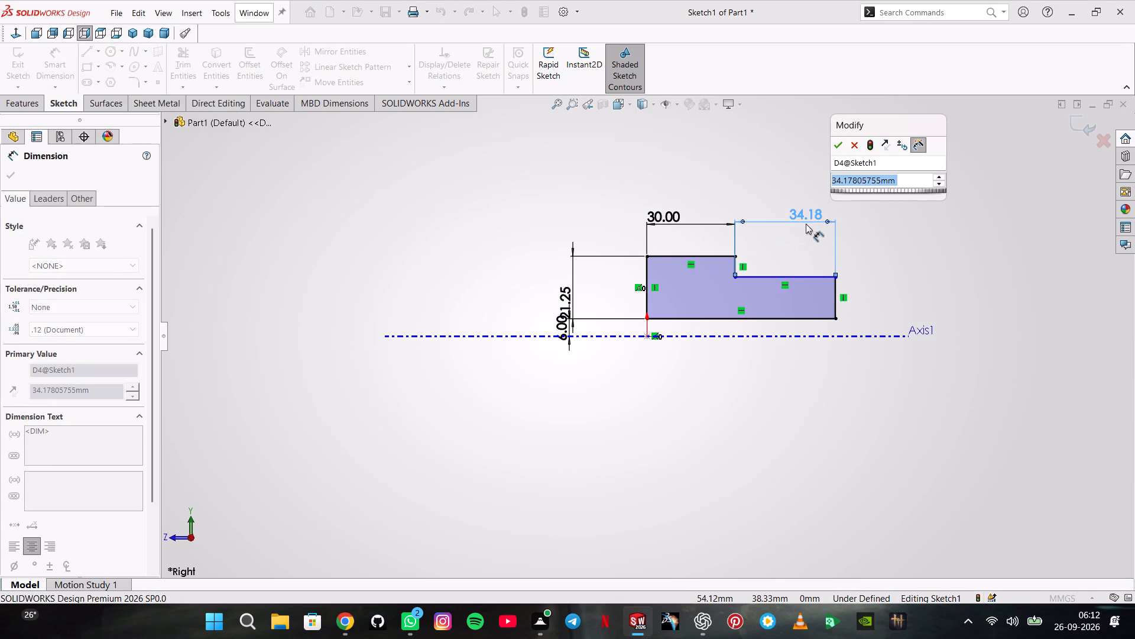
type("10")
key("Return")
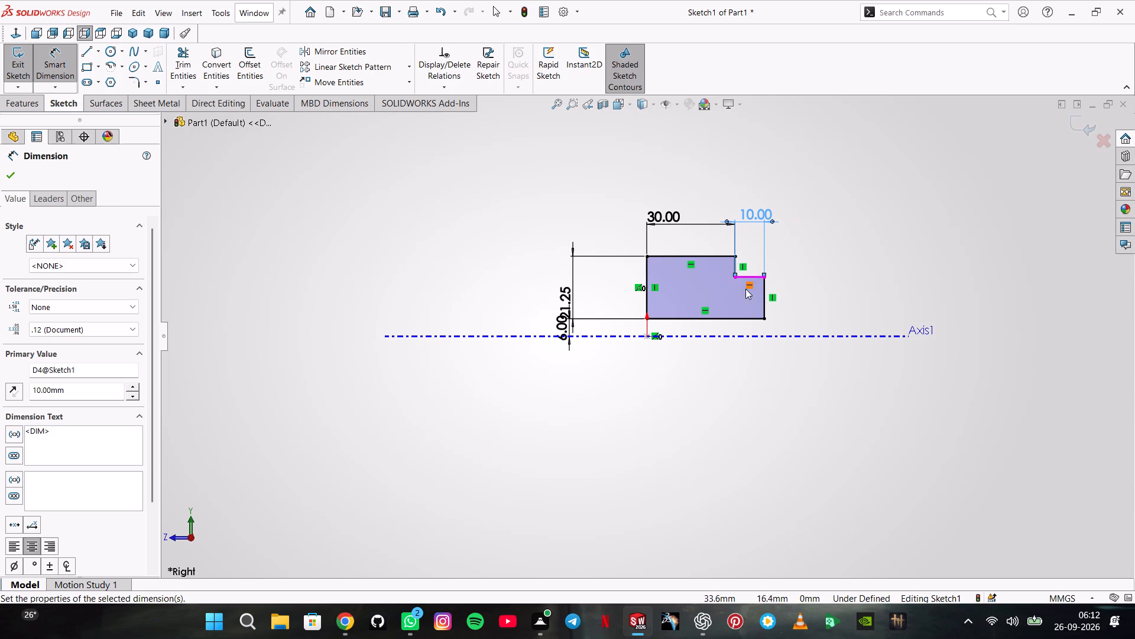
Dimension the short vertical end edge of the stepped profile as 15.5 mm.
left_click(764, 288)
left_click(820, 286)
type("15.5")
key("Return")
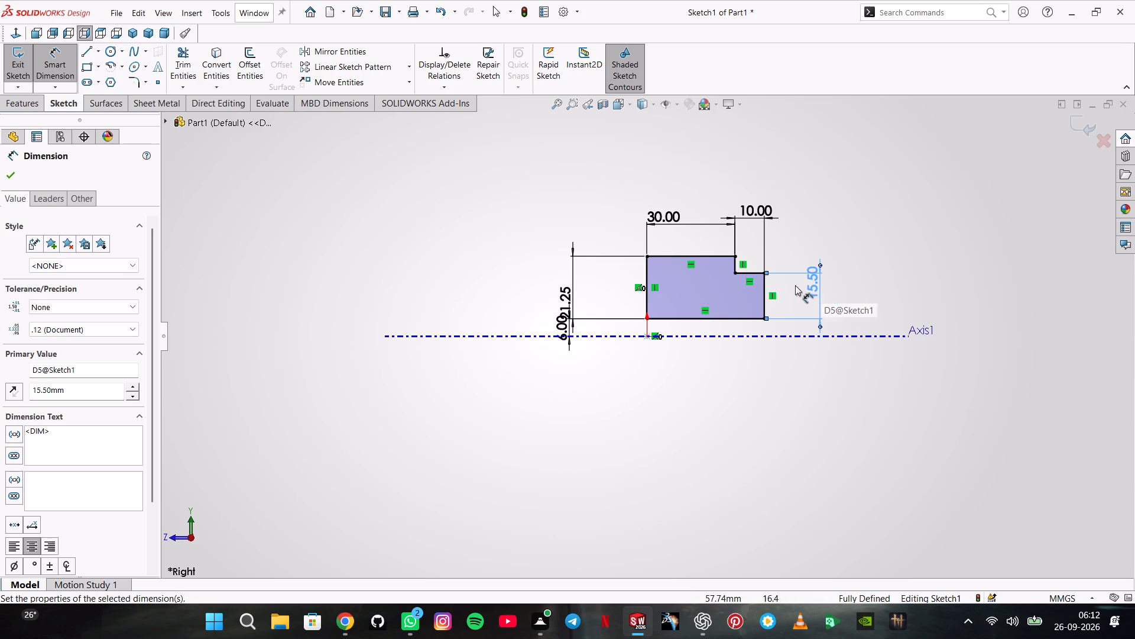
left_click(7, 174)
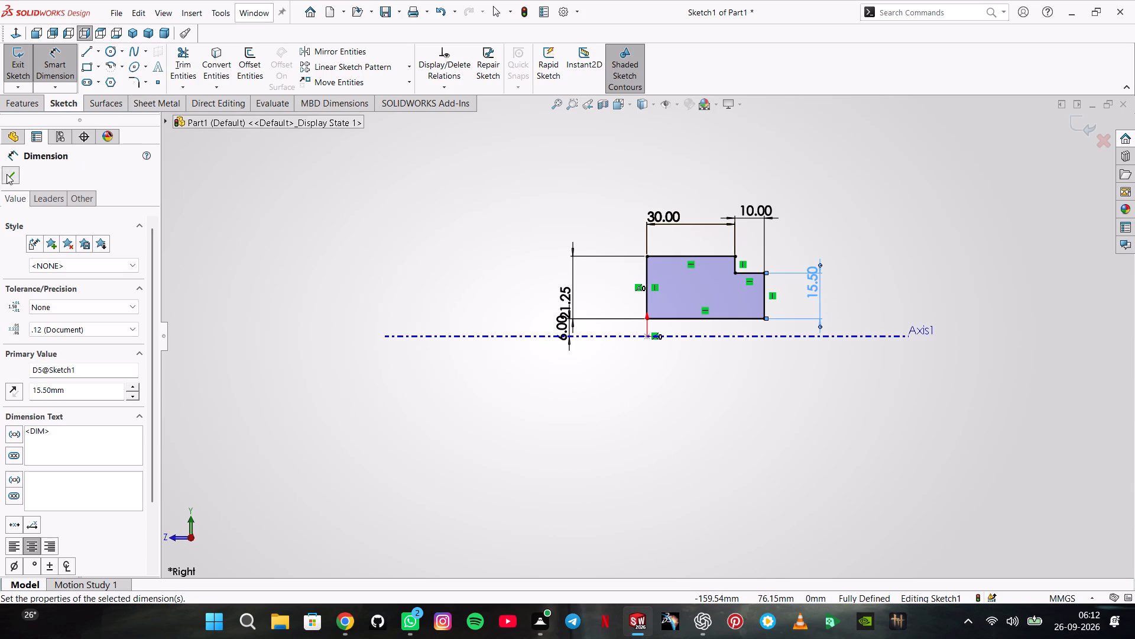
Revolve the stepped profile 360 degrees about Axis1 into a solid body.
left_click(34, 103)
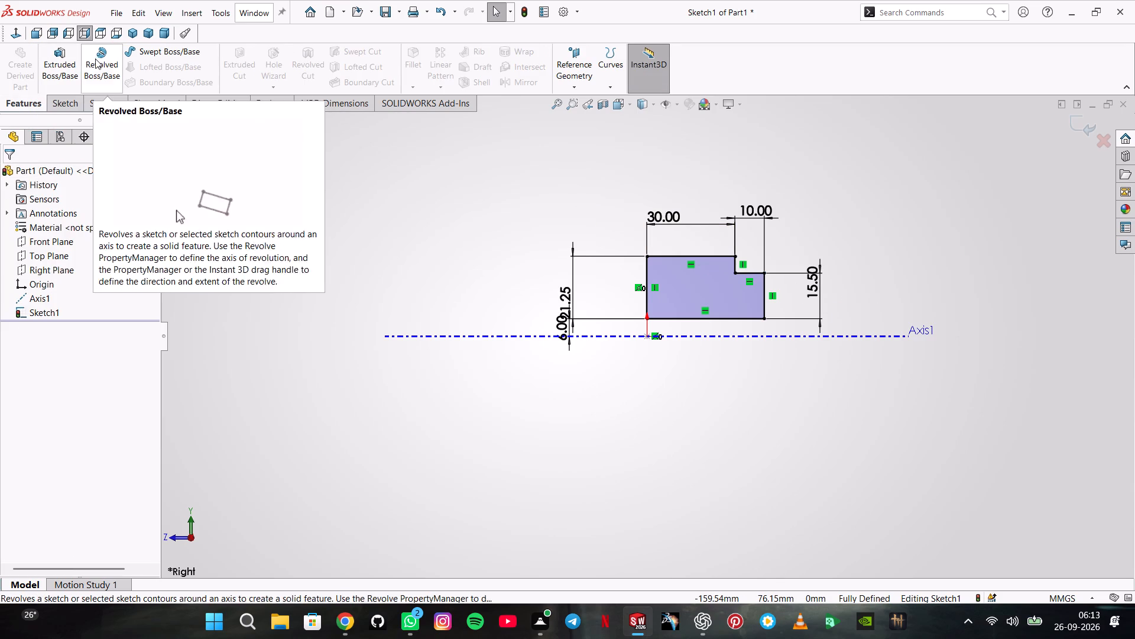
left_click(98, 59)
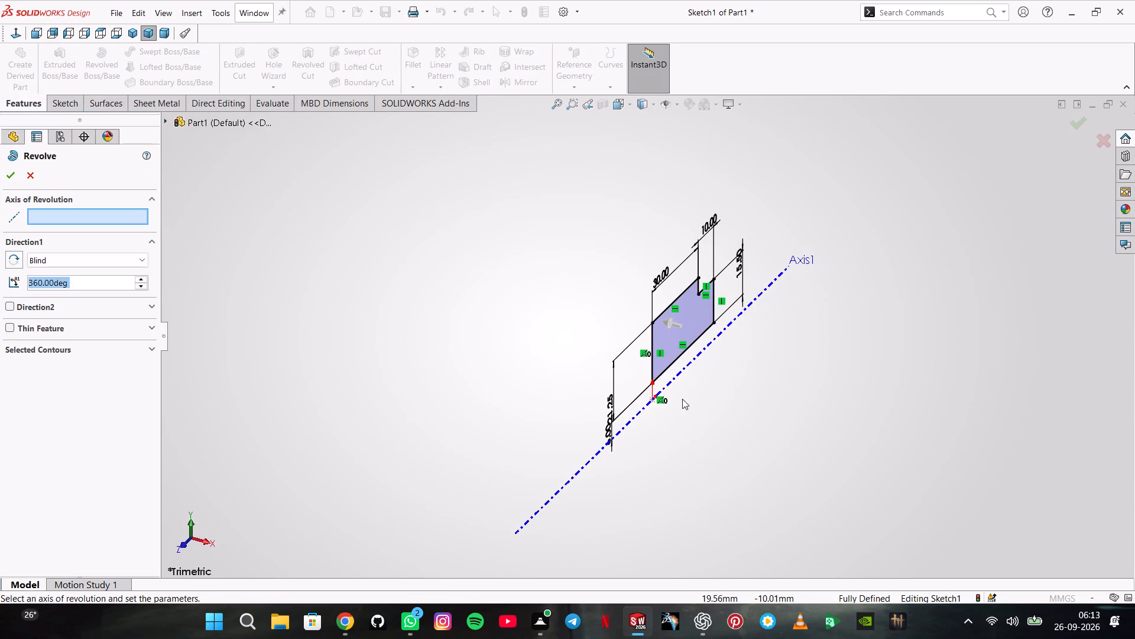
left_click(673, 381)
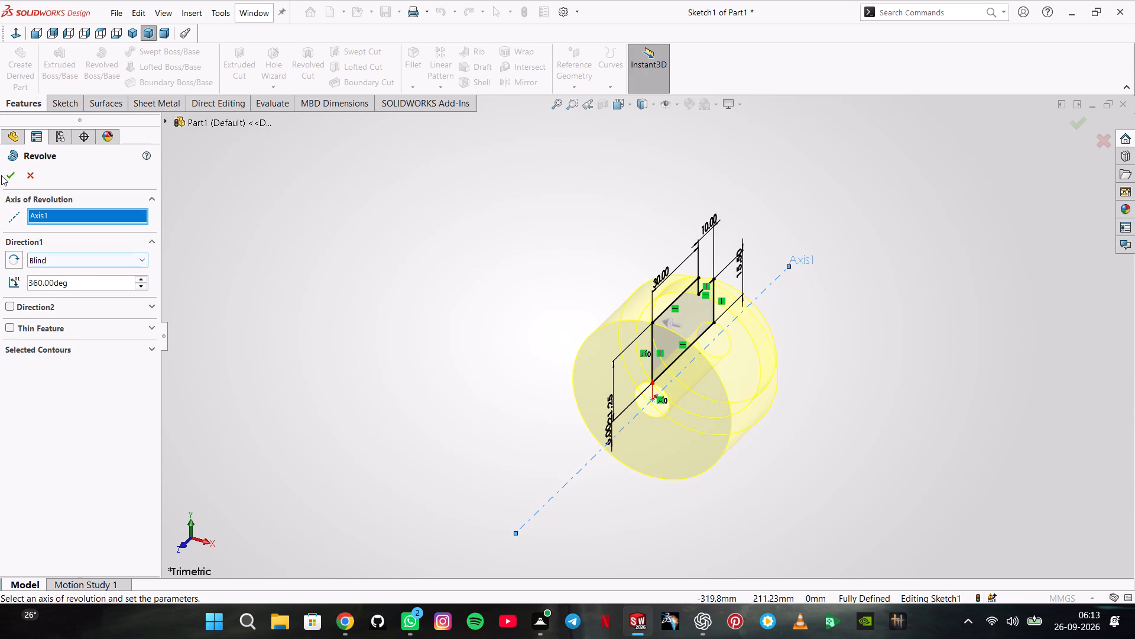
left_click(5, 167)
left_click(272, 189)
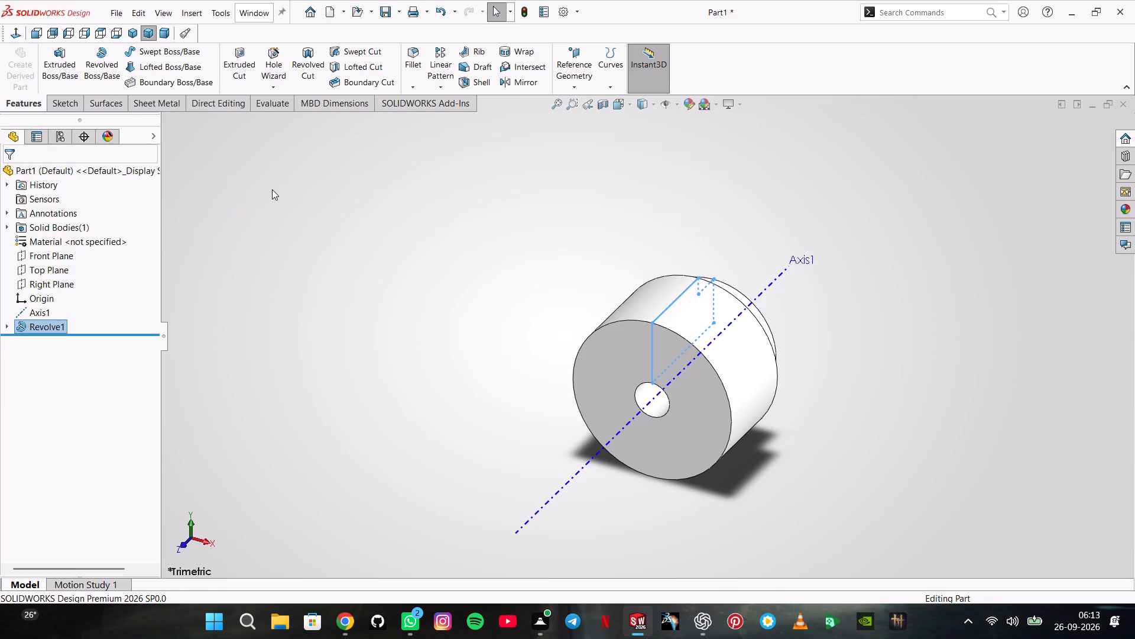
Sketch a downward-bulging centerpoint arc of about 6.4 mm radius on the larger flat end face, centred about 21.4 mm above the origin.
left_click(600, 354)
left_click(654, 326)
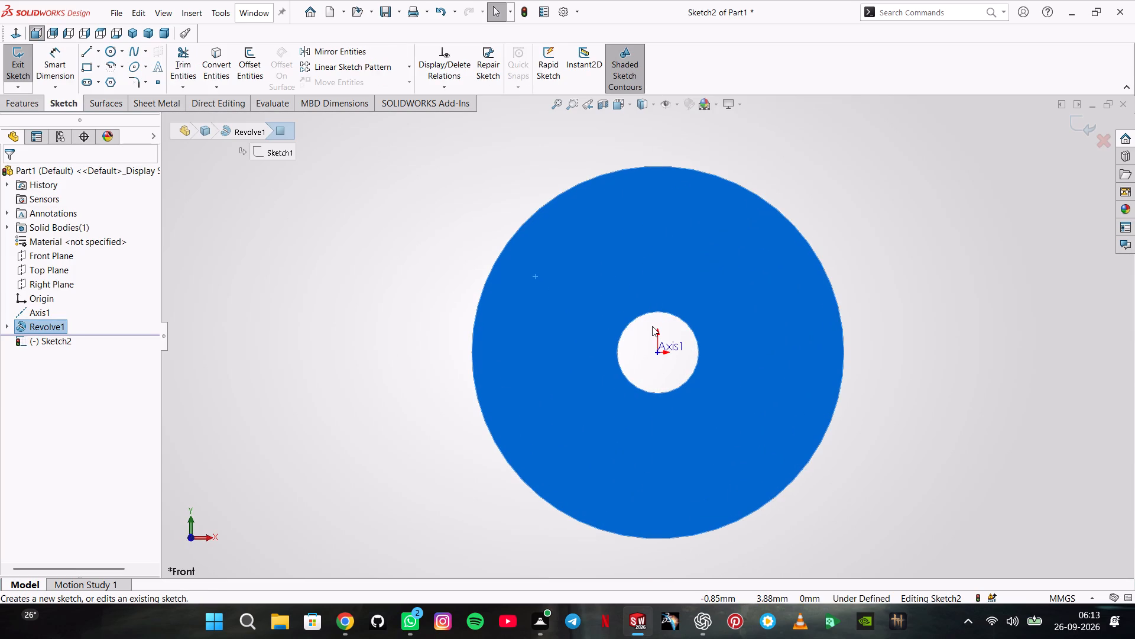
left_click(118, 62)
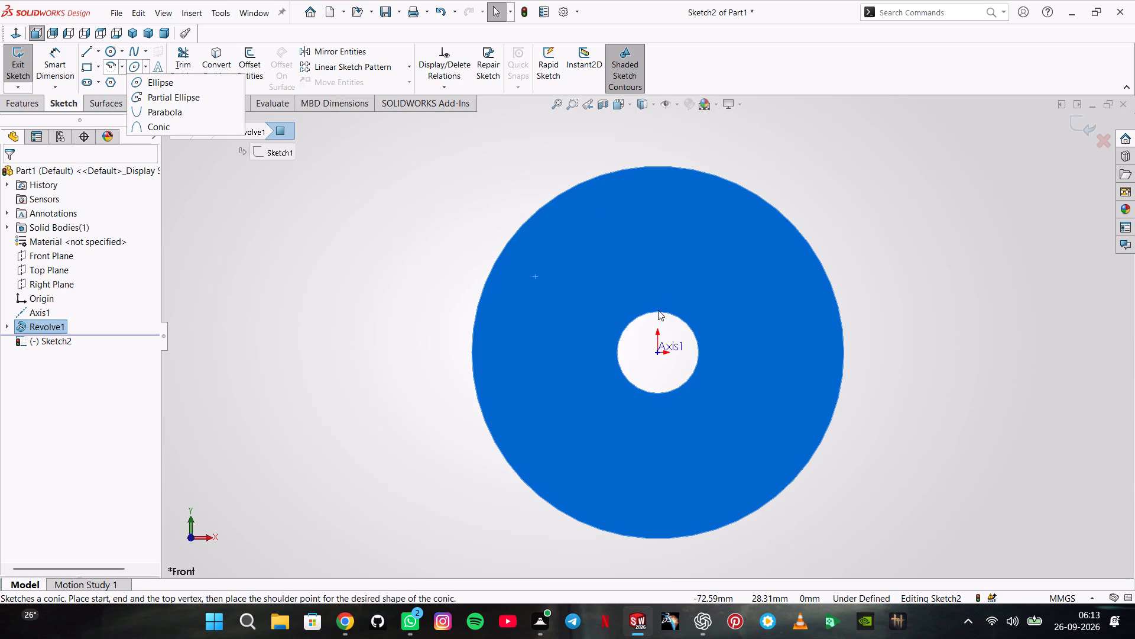
left_click(109, 70)
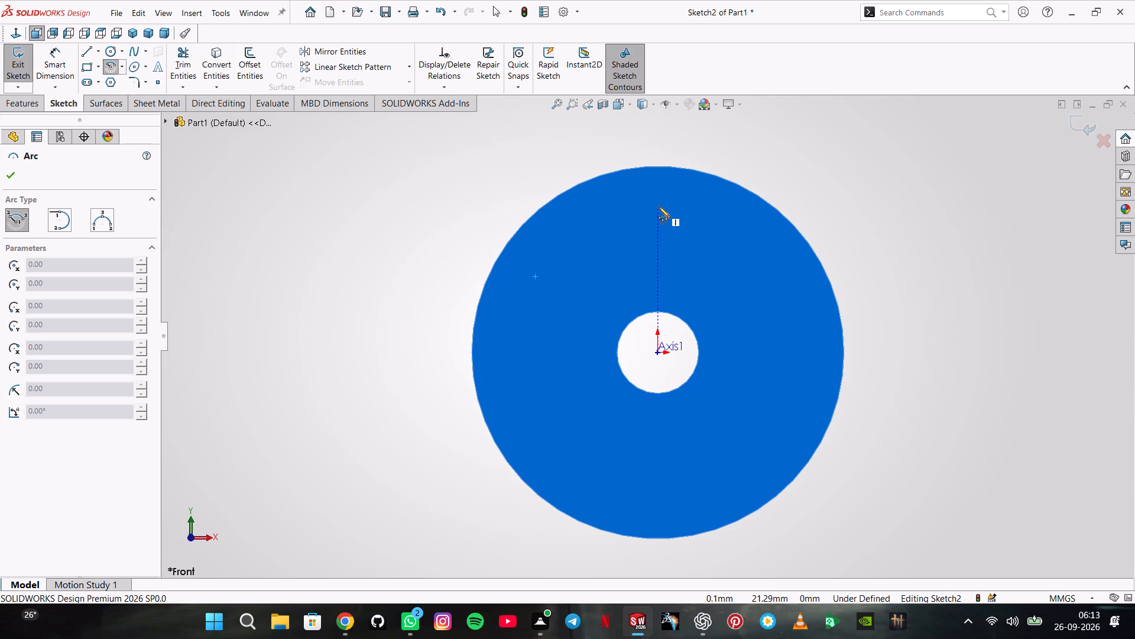
left_click(660, 206)
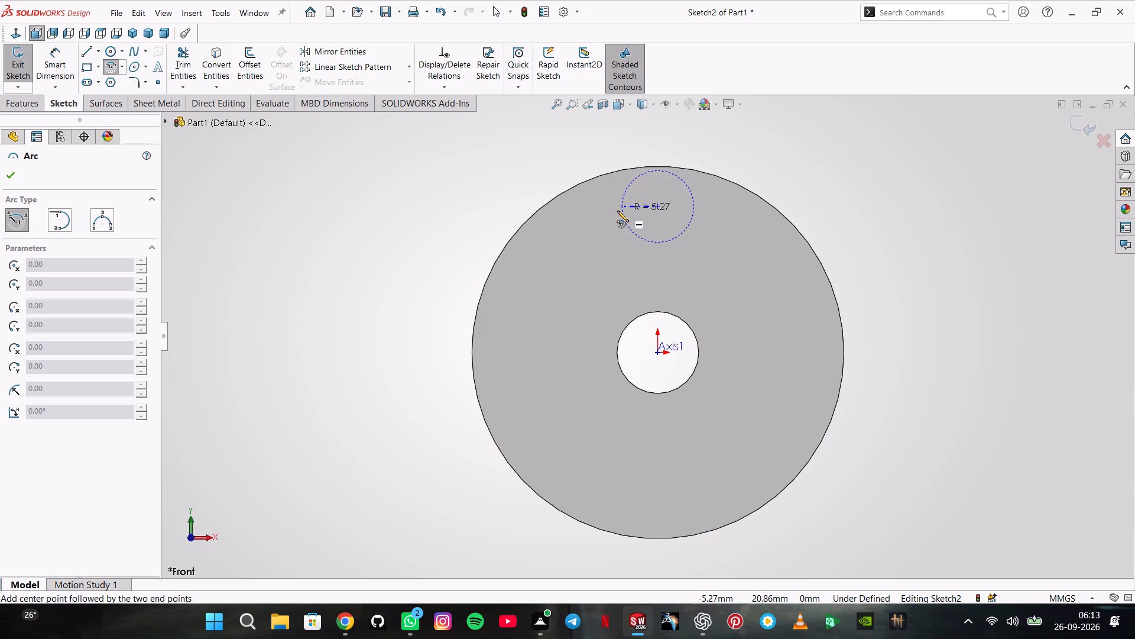
left_click(614, 208)
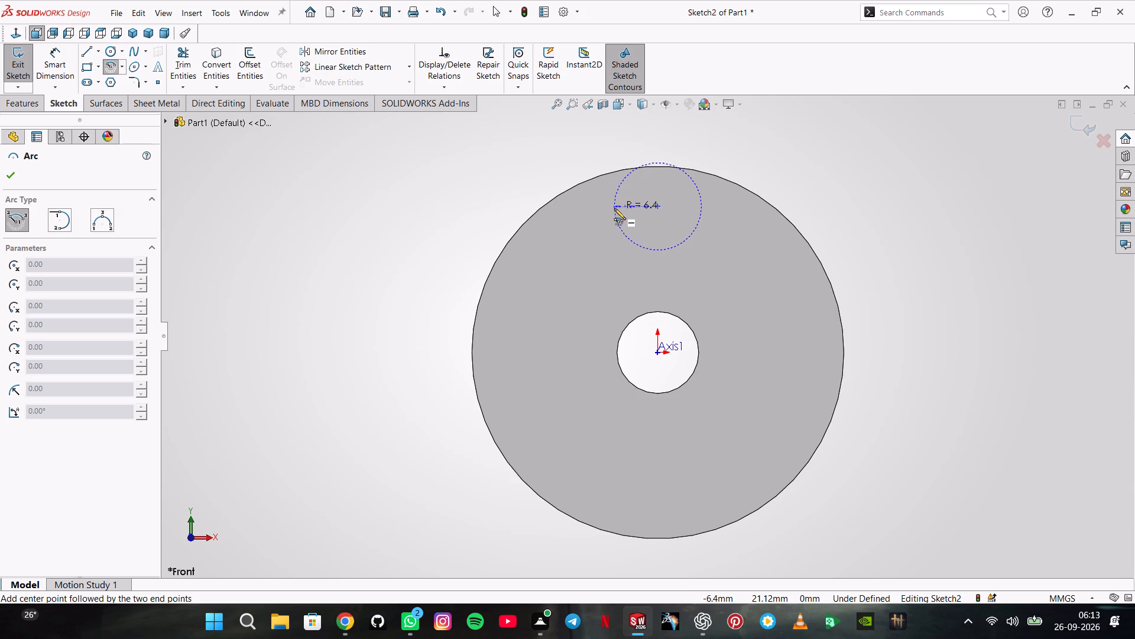
left_click(700, 211)
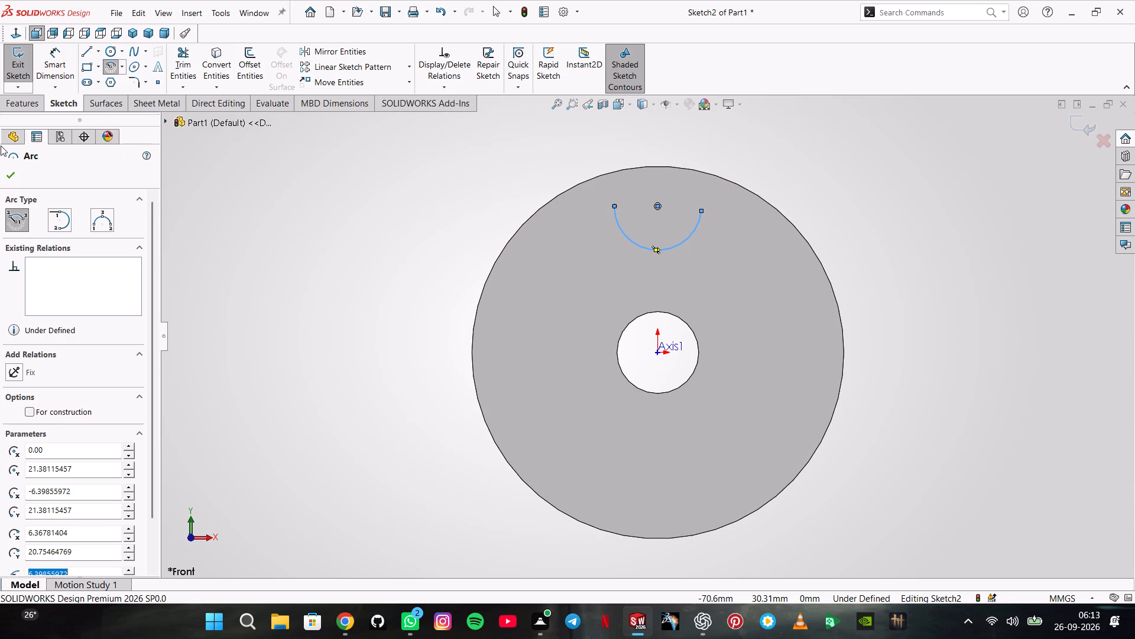
Add a vertical relation between the arc's centre point and Axis1 at the origin.
key("Escape")
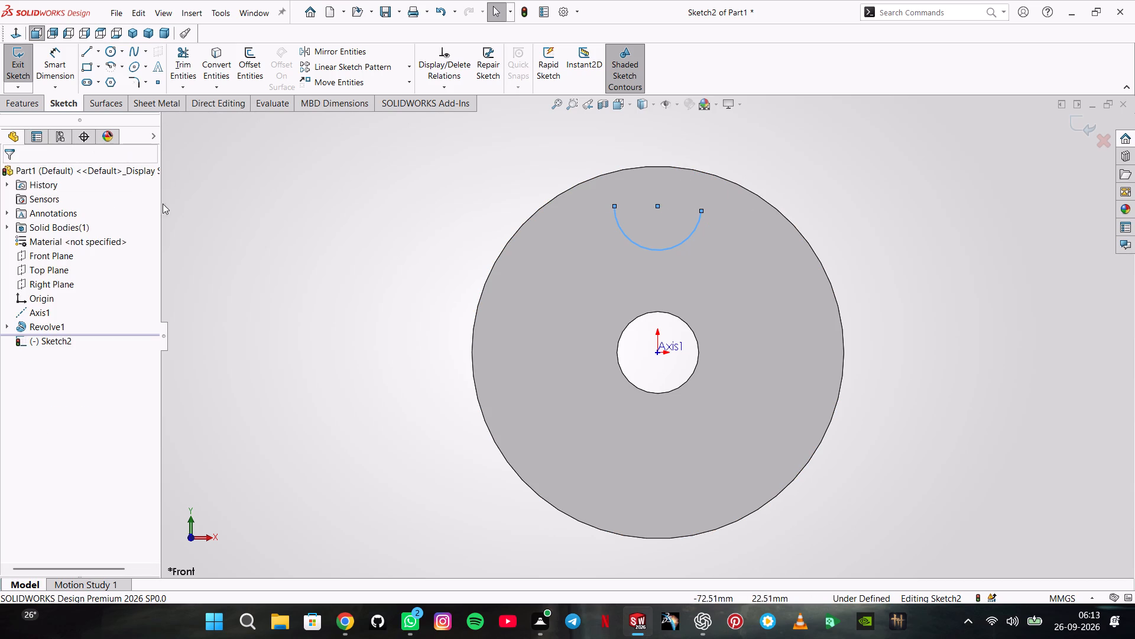
left_click(656, 205, "ctrl")
left_click(660, 355, "ctrl")
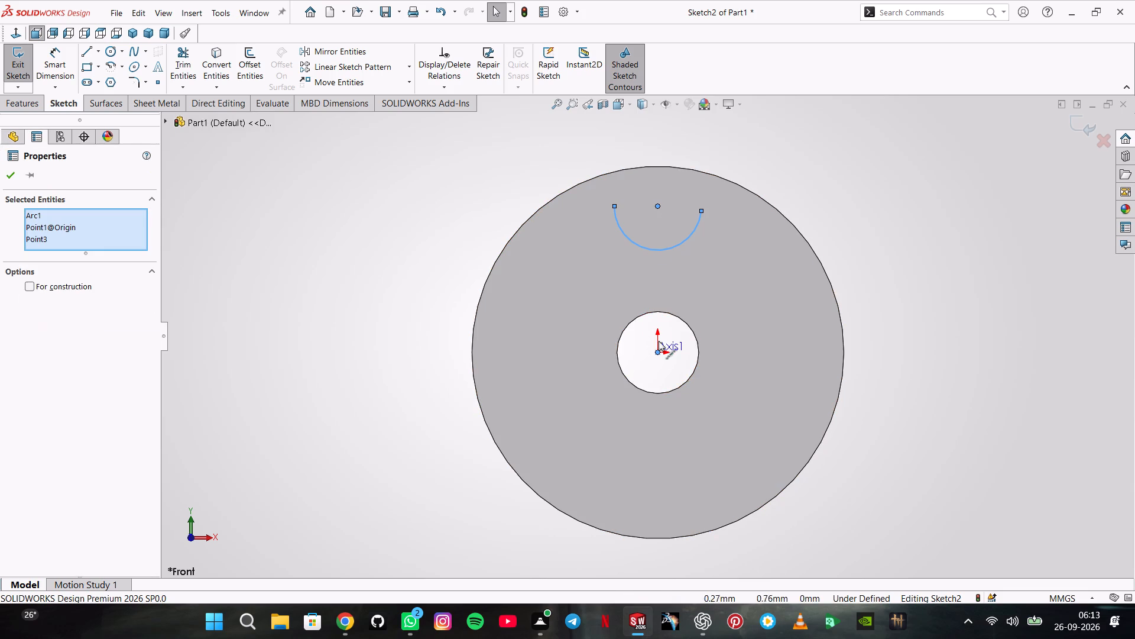
key("Escape")
key("Escape")
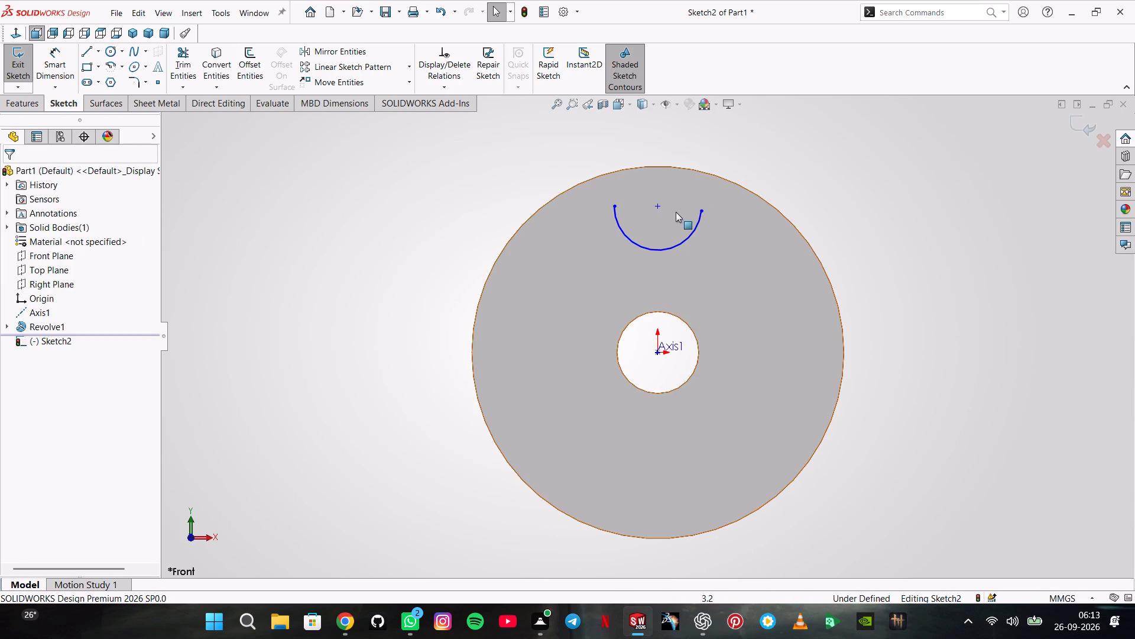
left_click(657, 204, "ctrl")
left_click(661, 357, "ctrl")
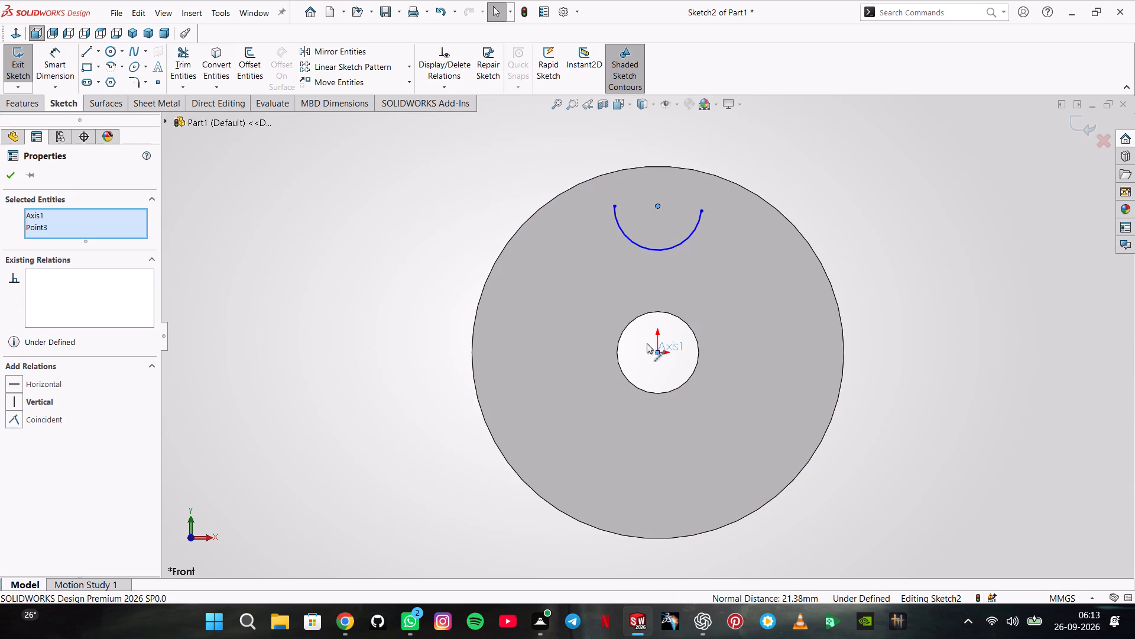
left_click(46, 394)
left_click(277, 277)
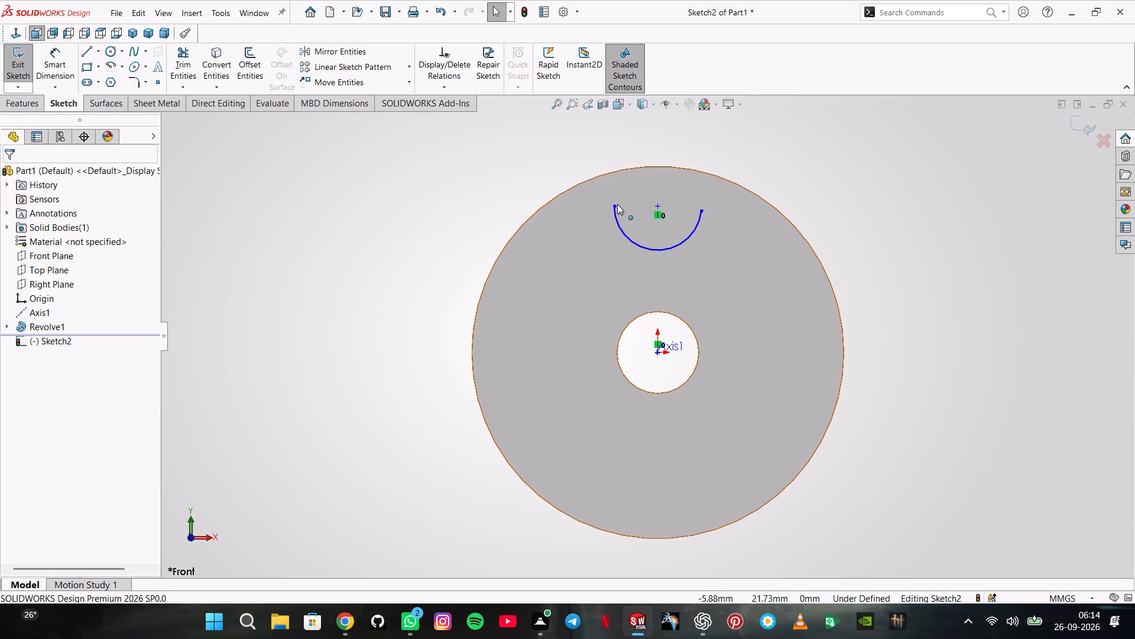
Add a horizontal relation between the arc's two endpoints.
left_click(617, 204, "ctrl")
left_click(700, 208, "ctrl")
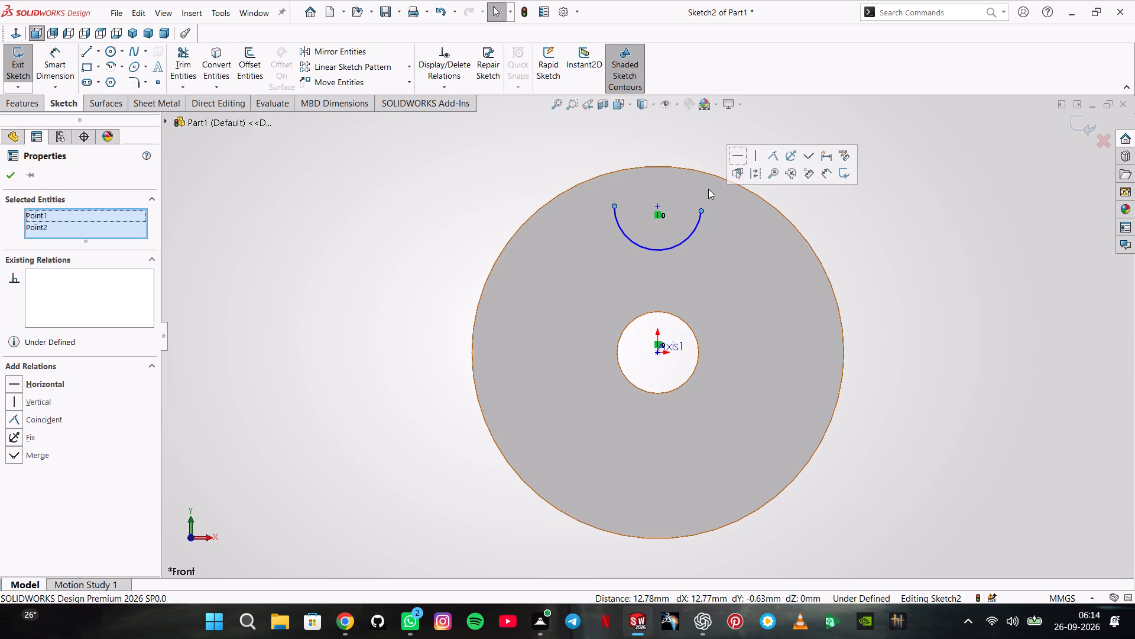
left_click(740, 154)
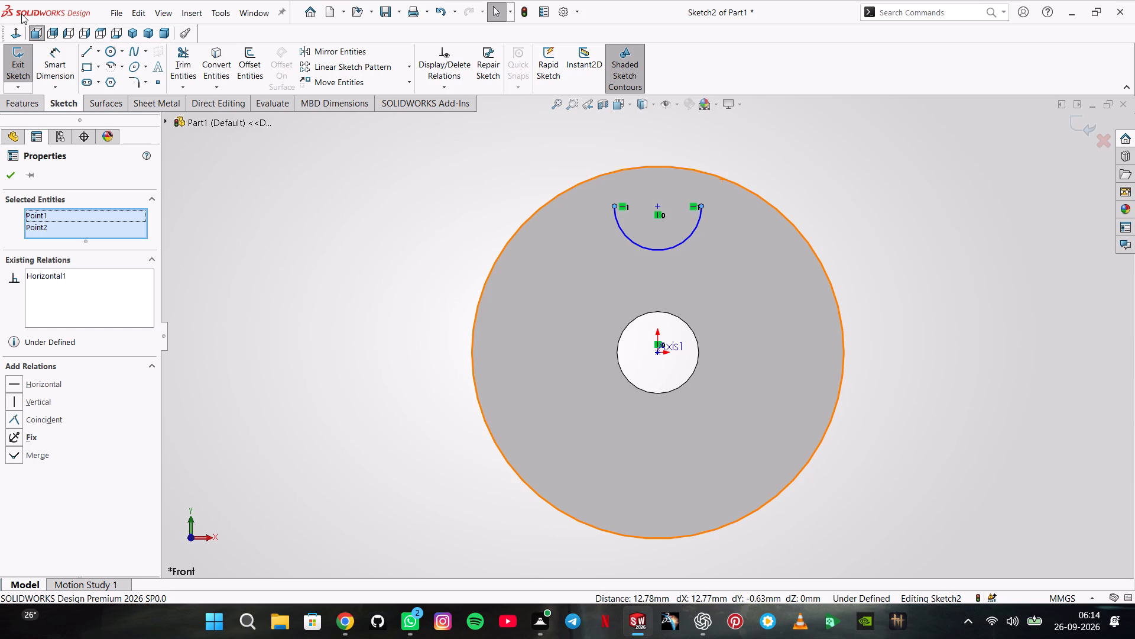
Sketch a corner rectangle about 18.9 by 10.1 mm above the arc, its lower edge level with the arc's centre and spanning both endpoints.
left_click(100, 63)
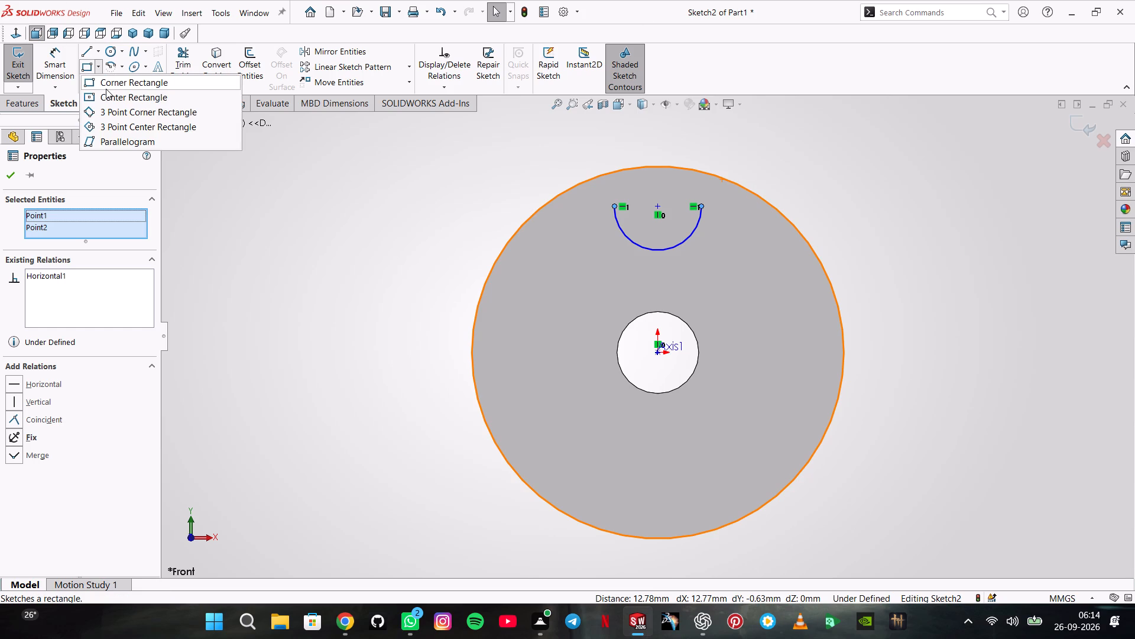
left_click(106, 89)
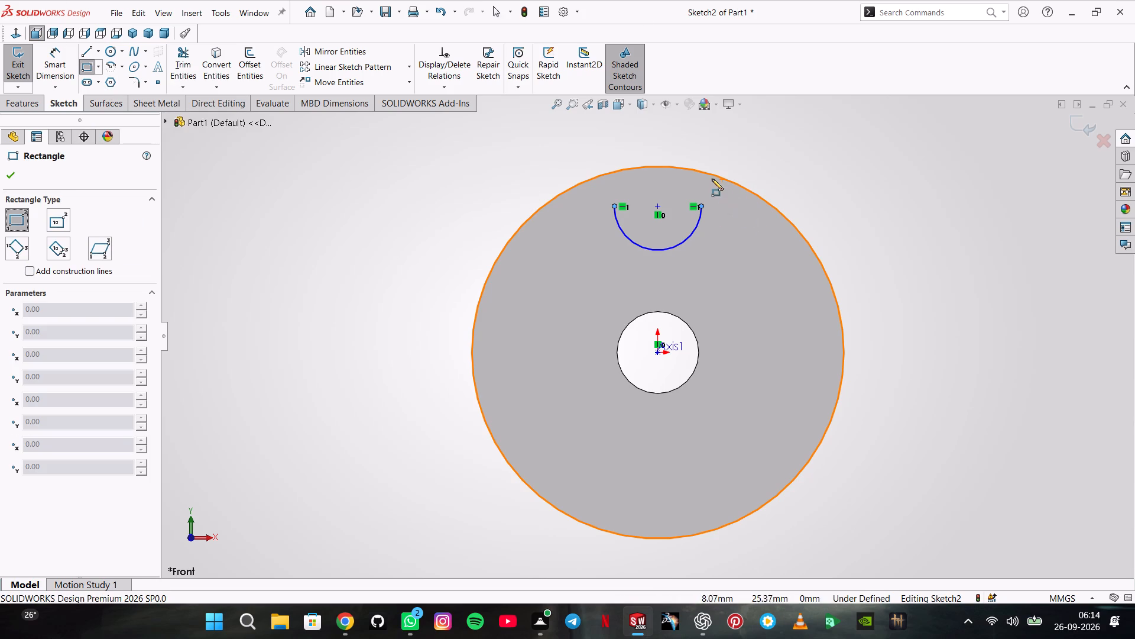
left_click(589, 137)
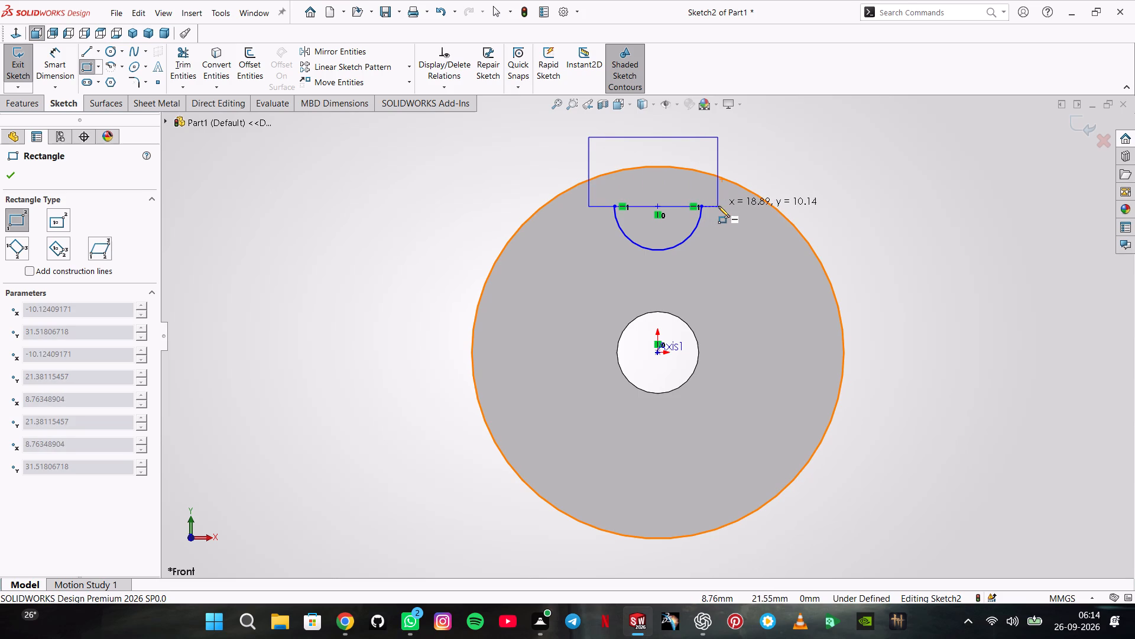
left_click(718, 206)
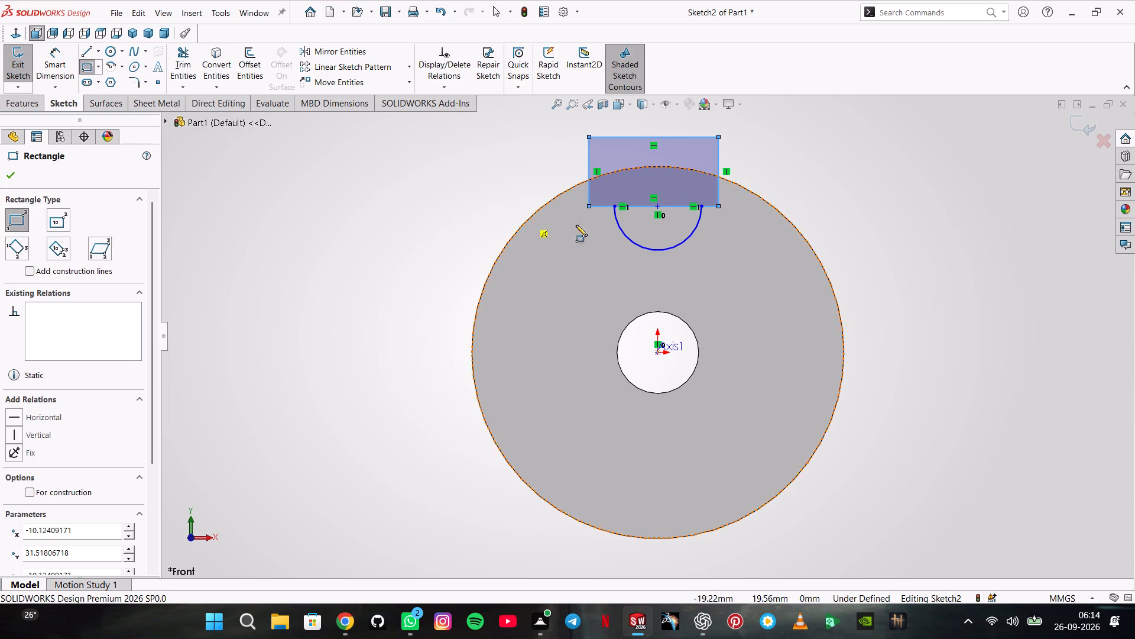
key("Escape")
Make the midpoint of the rectangle's lower edge coincident with the arc's centre point.
scroll(680, 202, "down", 4)
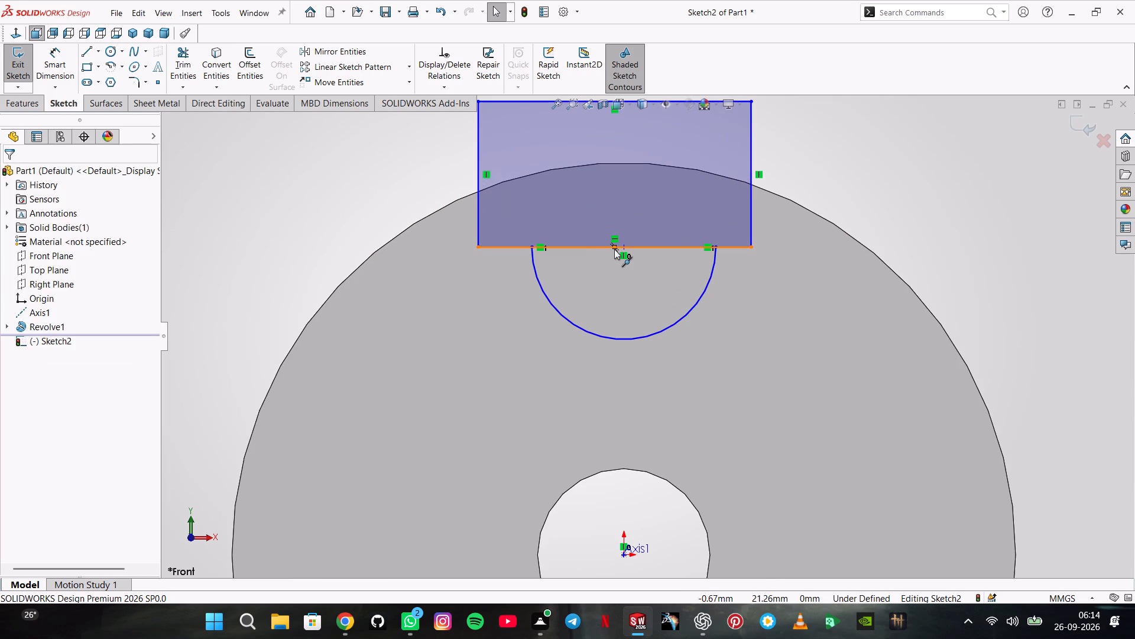
left_click(614, 249, "ctrl")
left_click(625, 250, "ctrl")
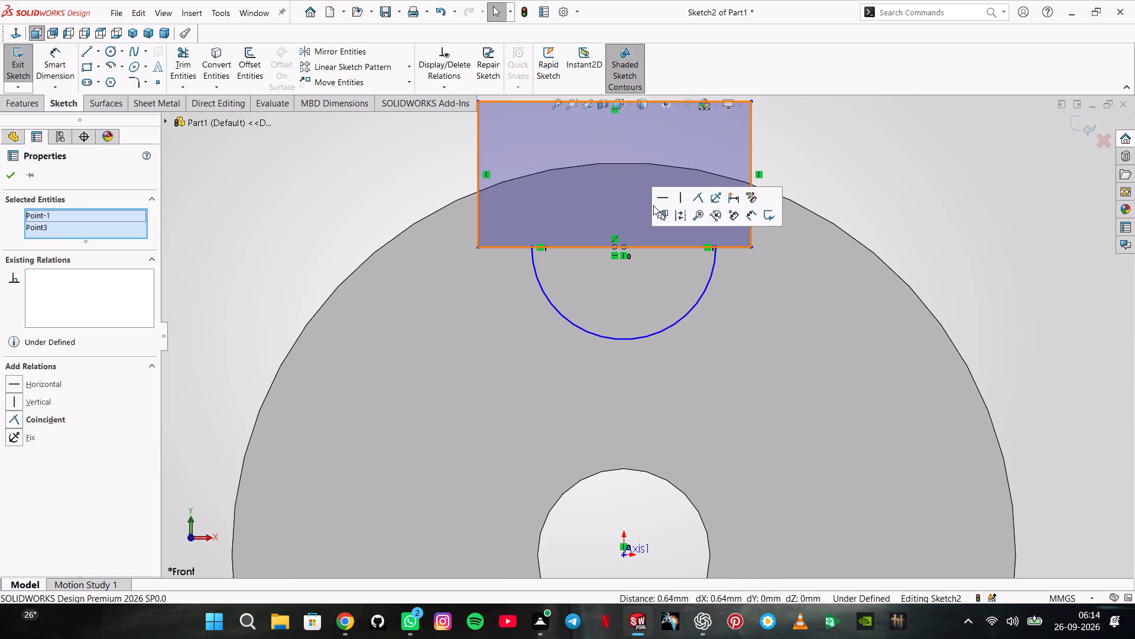
left_click(702, 195)
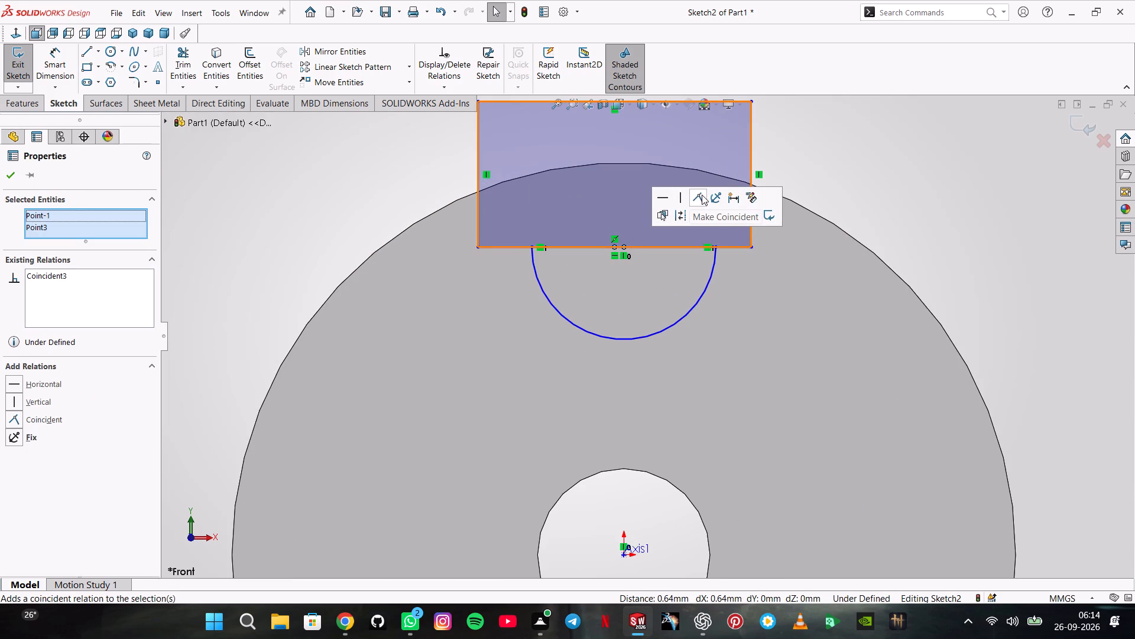
left_click(434, 163)
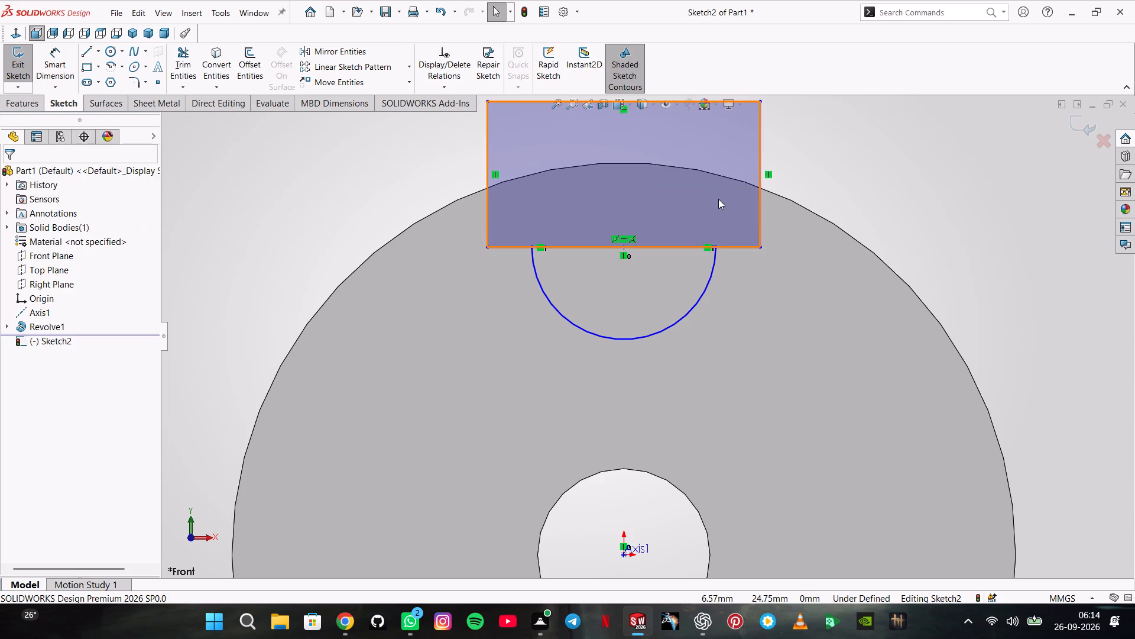
Dimension the rectangle's width along its upper edge.
scroll(782, 202, "up", 2)
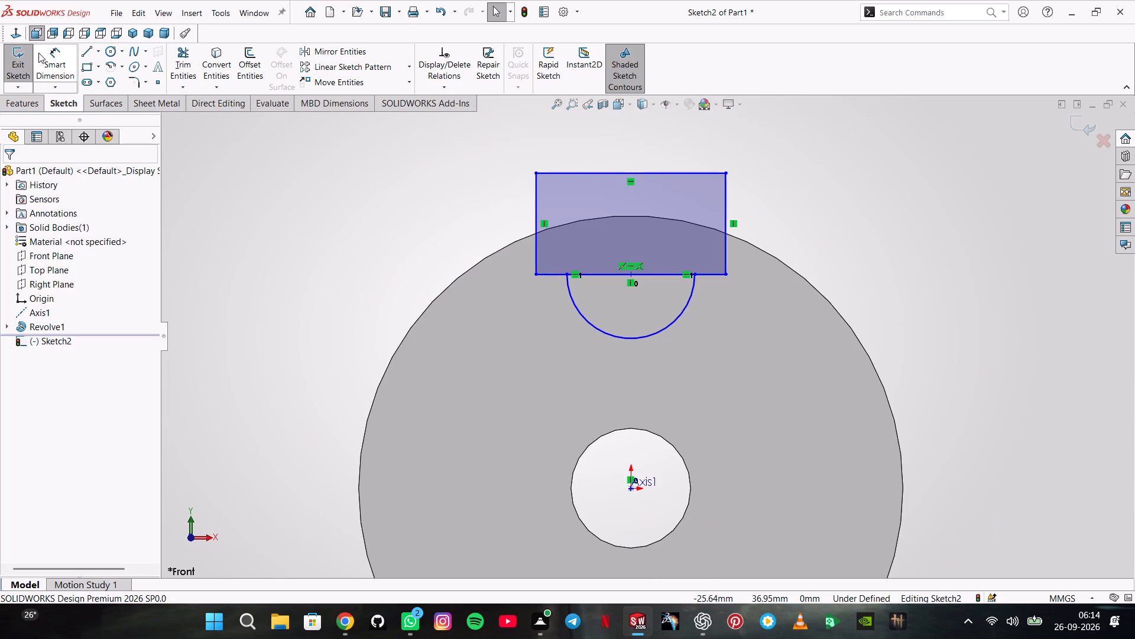
left_click(38, 52)
left_click(576, 176)
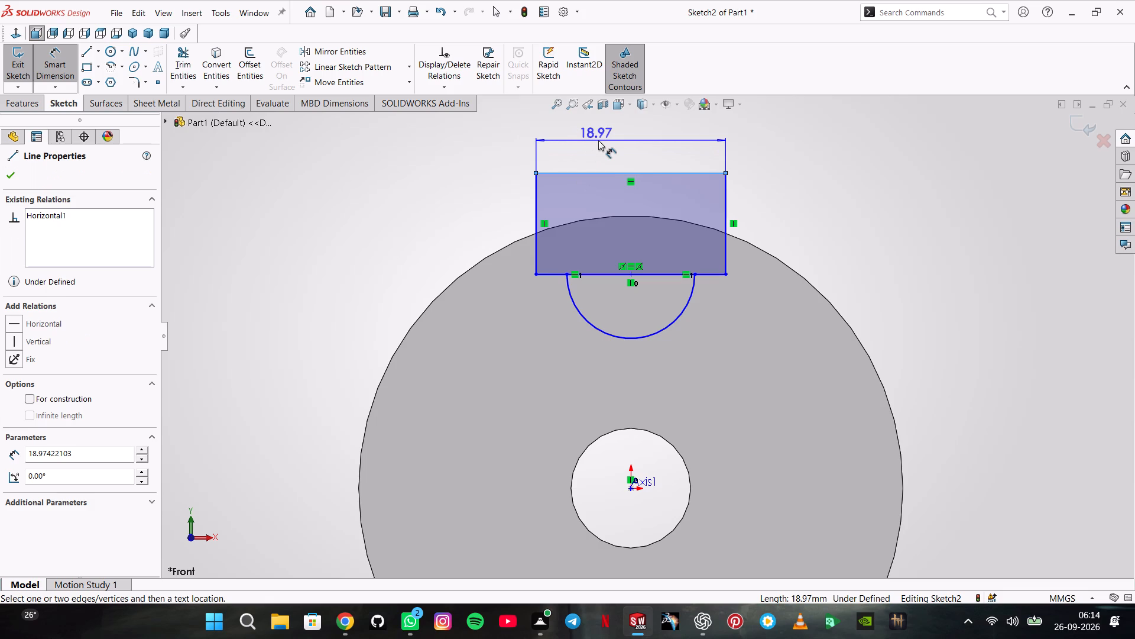
left_click(598, 140)
left_click(631, 172)
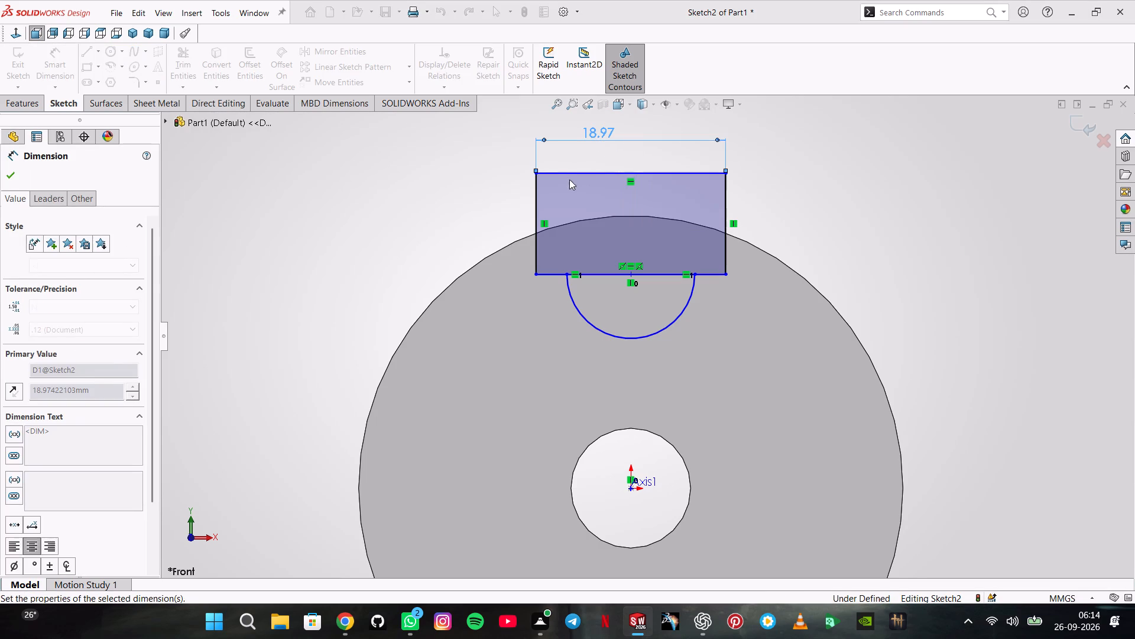
Dimension the rectangle's vertical side as 2 mm.
left_click(532, 189)
left_click(534, 189)
left_click(455, 206)
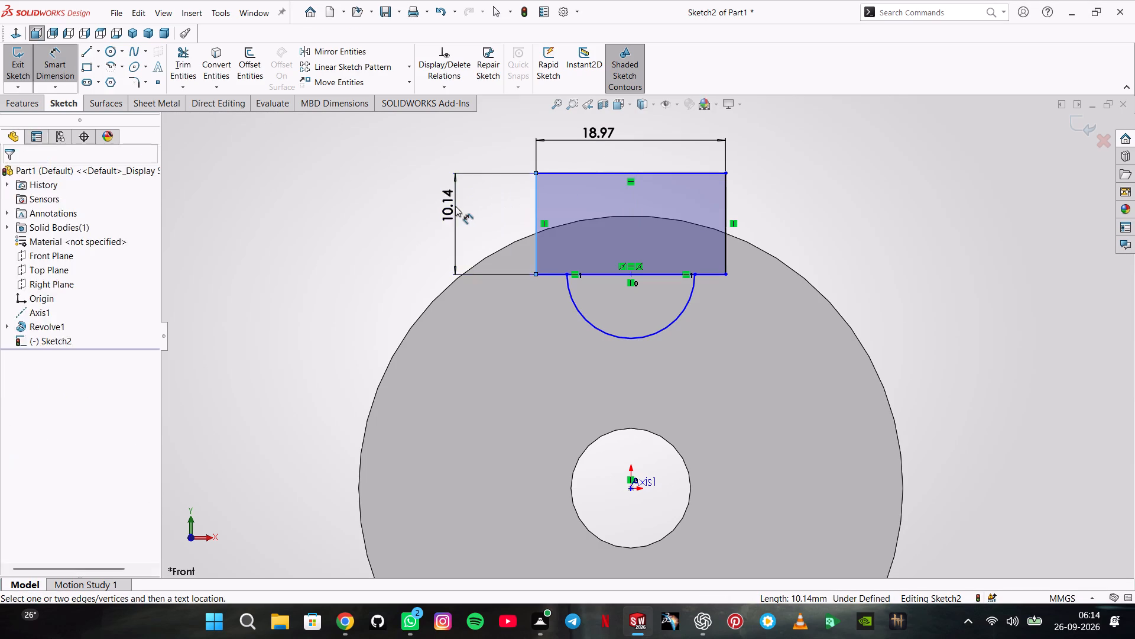
key("2")
key("Return")
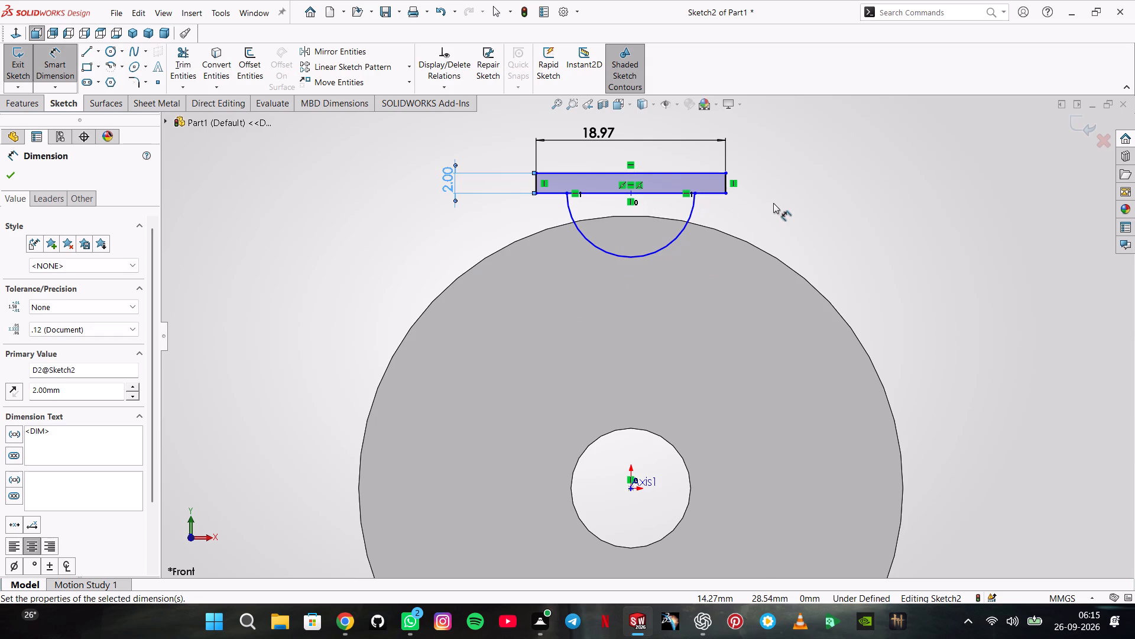
key("Escape")
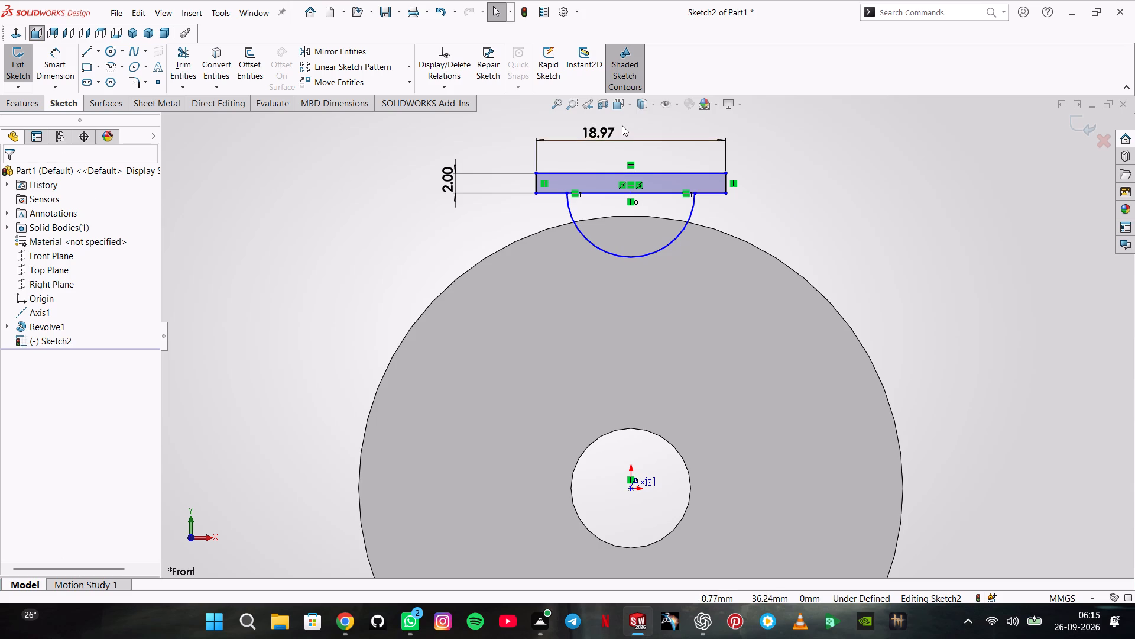
Set the rectangle's width to 7.5 mm.
left_click(604, 128)
left_click(604, 128)
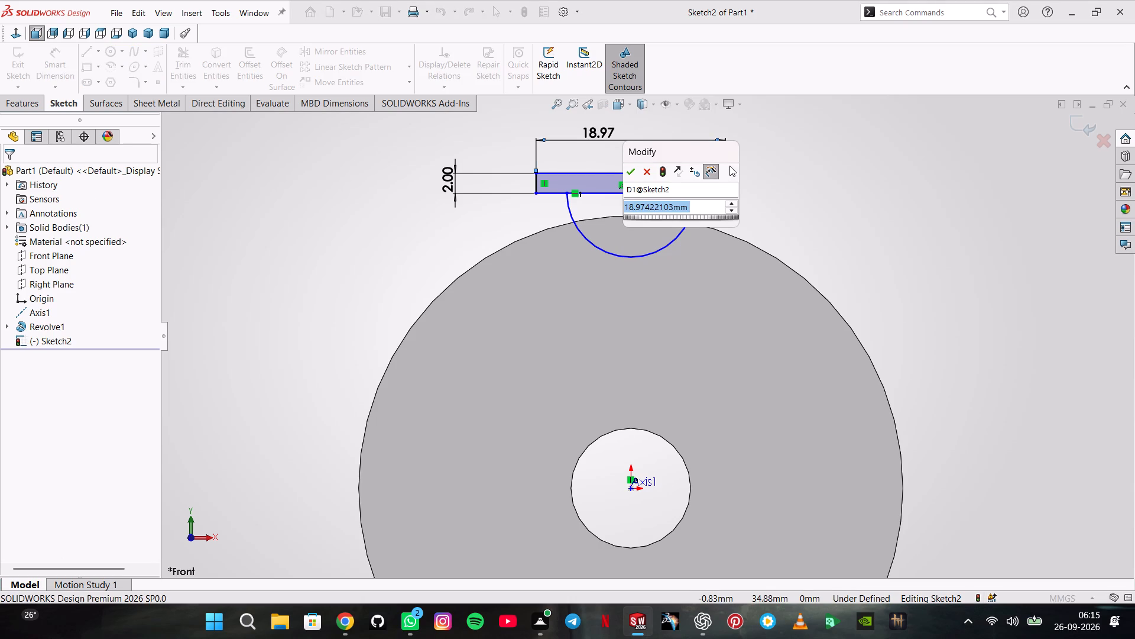
type("7.5")
key("Return")
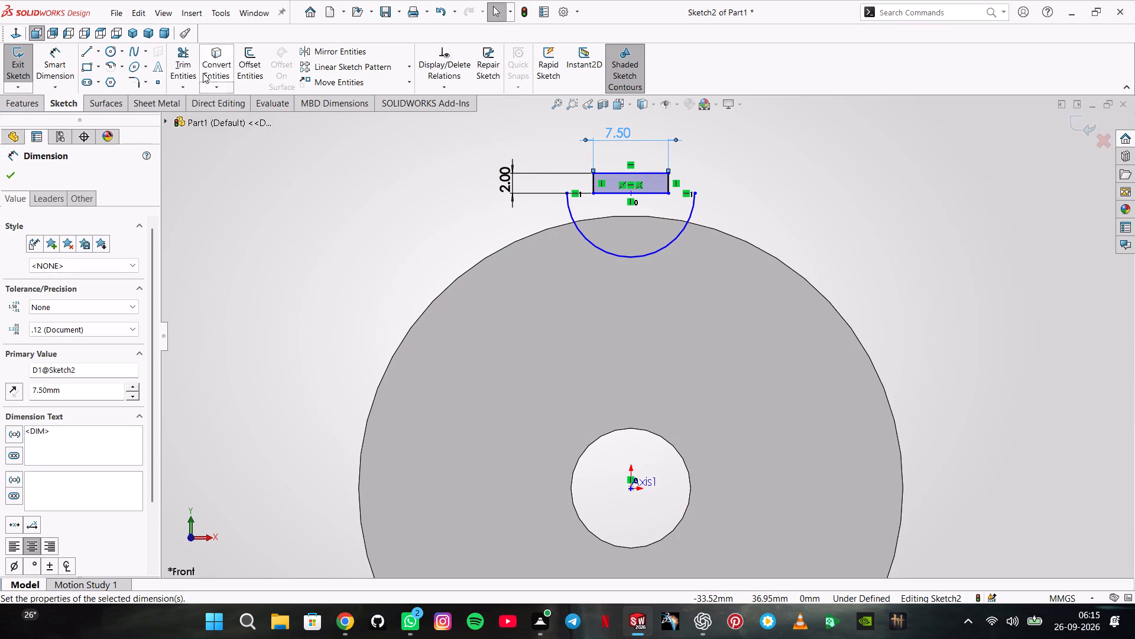
Dimension the arc's radius as 3 mm.
left_click(62, 57)
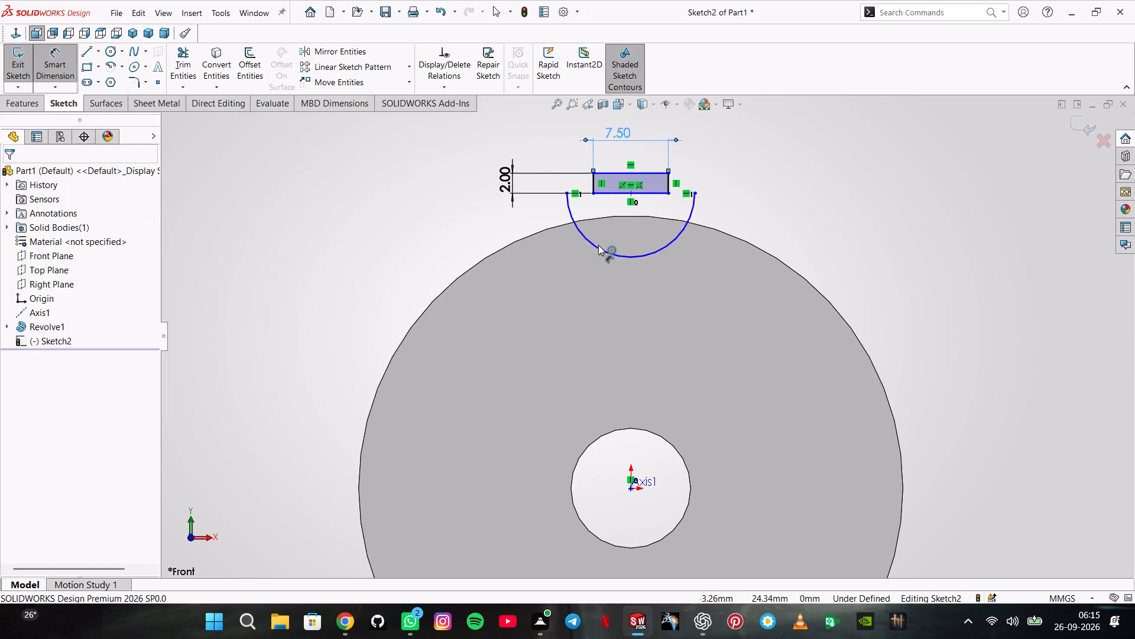
left_click(598, 246)
left_click(543, 297)
key("3")
key("Return")
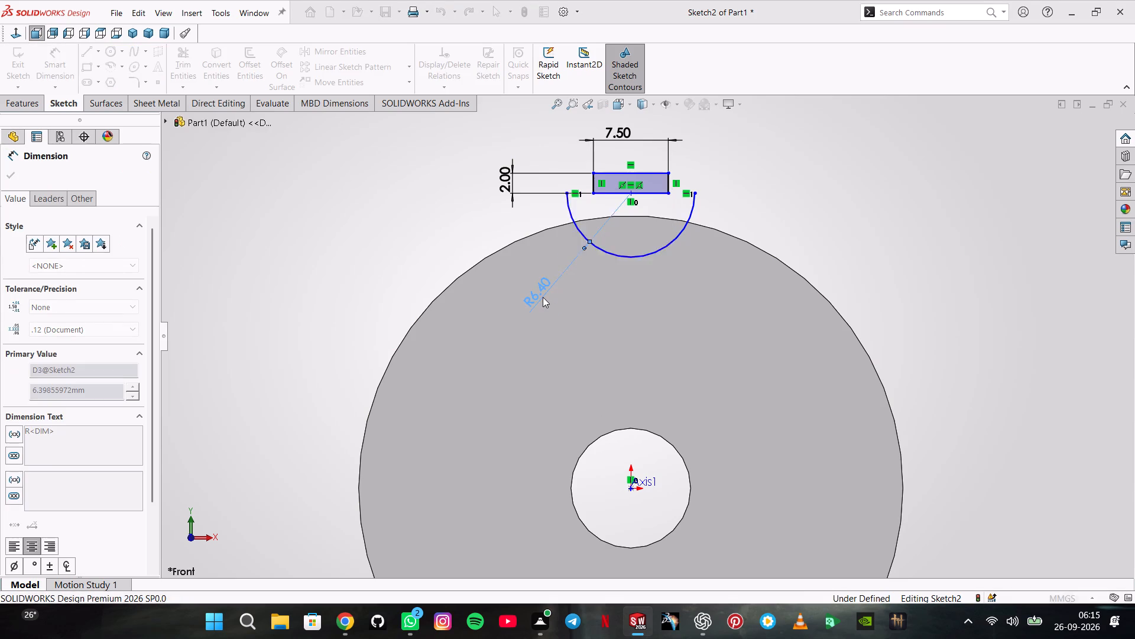
Dimension the vertical distance from the arc's centre point to the origin as 26.5 mm.
left_click(631, 193)
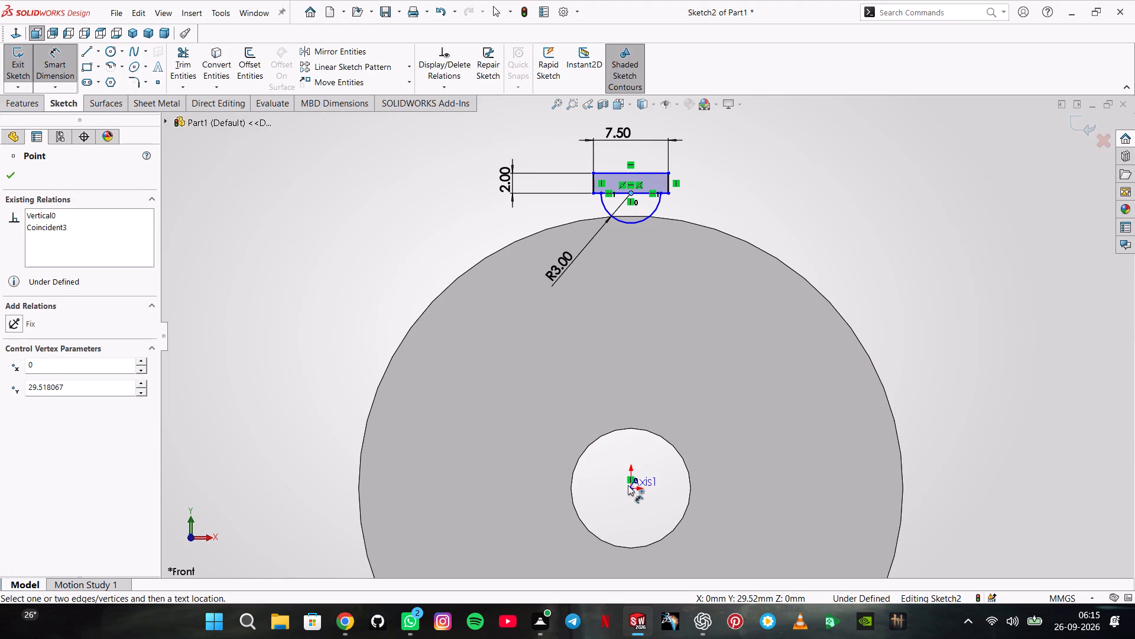
left_click(630, 488)
left_click(922, 372)
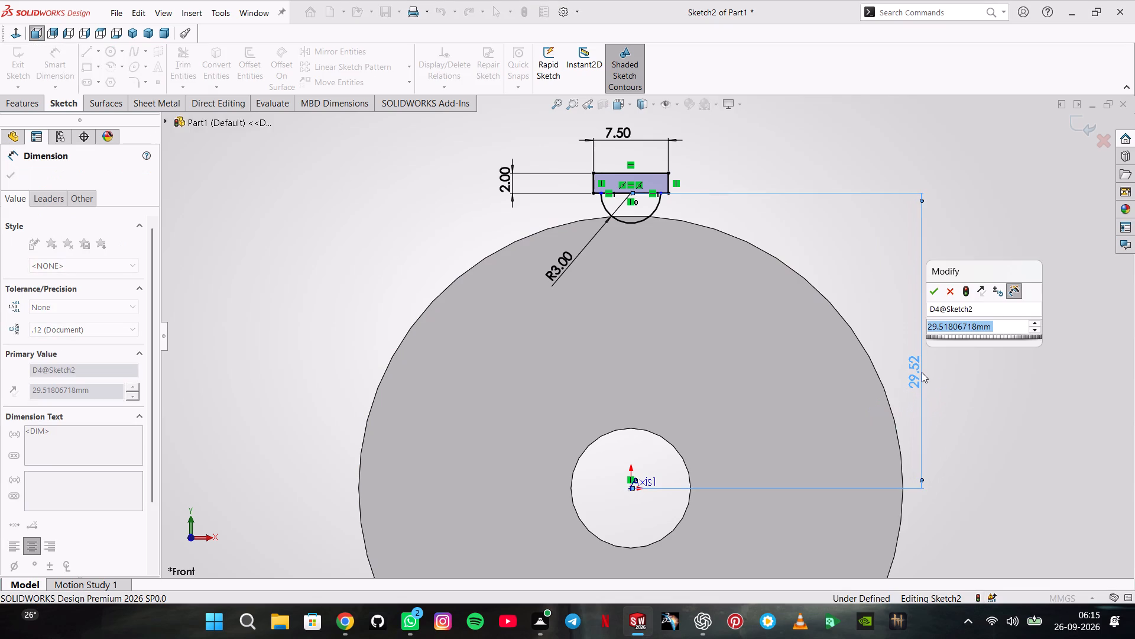
left_click(922, 372)
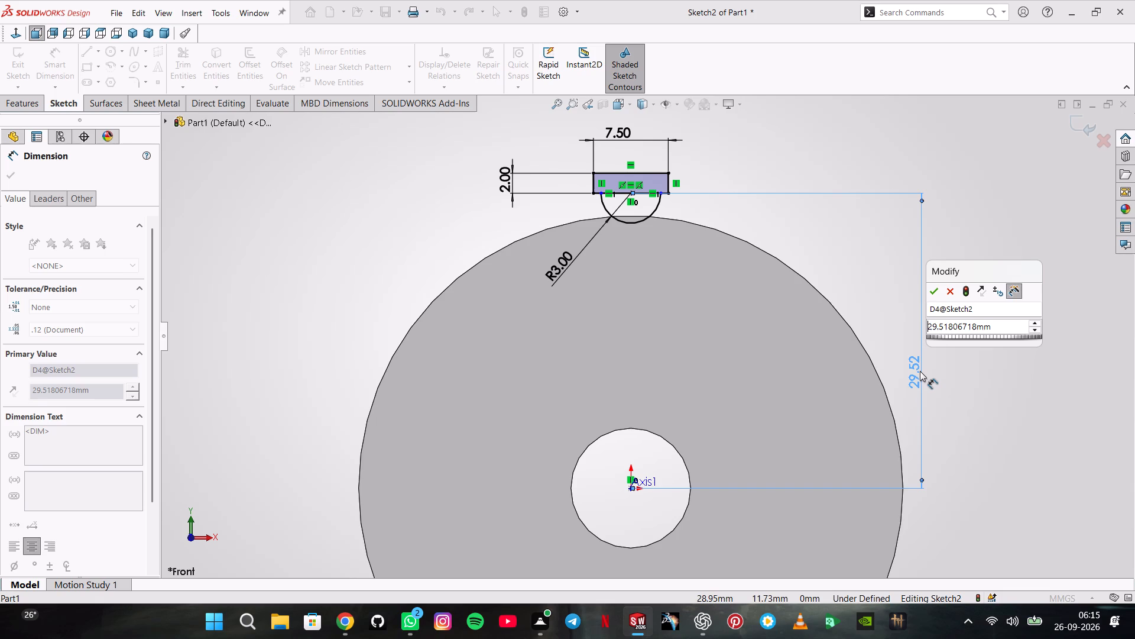
type("26.5")
key("Return")
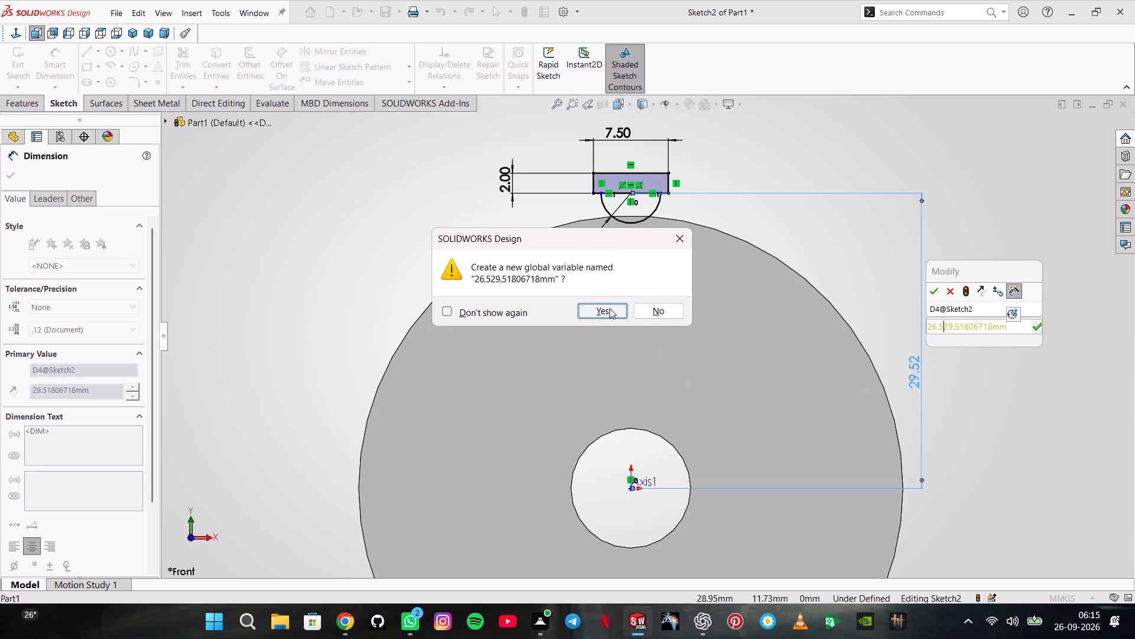
left_click(653, 306)
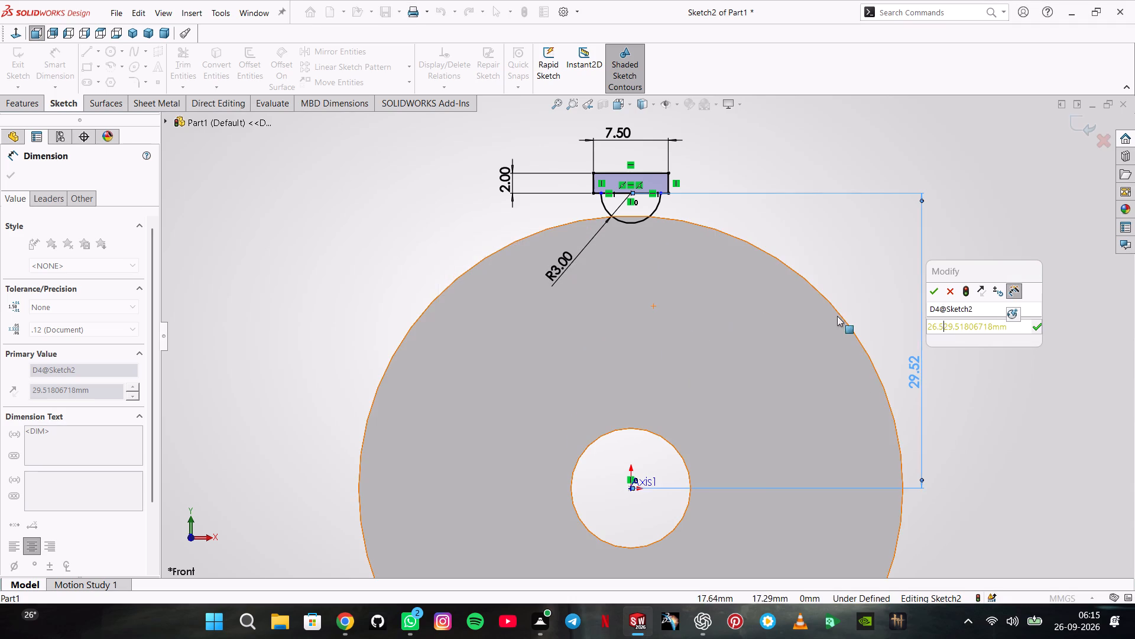
left_click(950, 298)
double_click(923, 364)
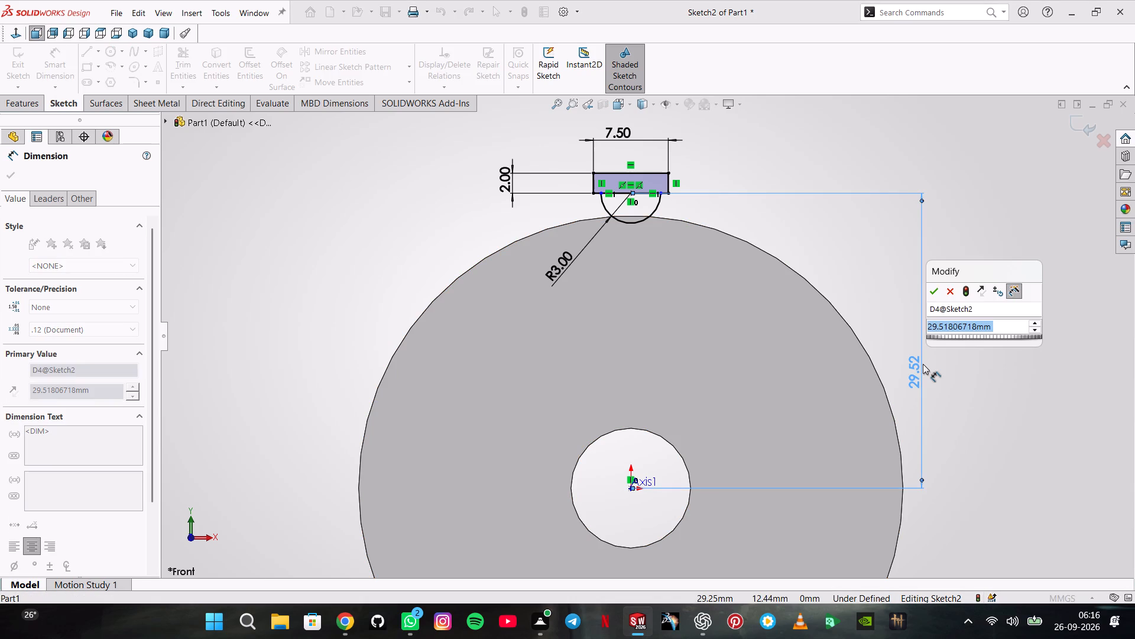
type("26")
type(".5")
key("Return")
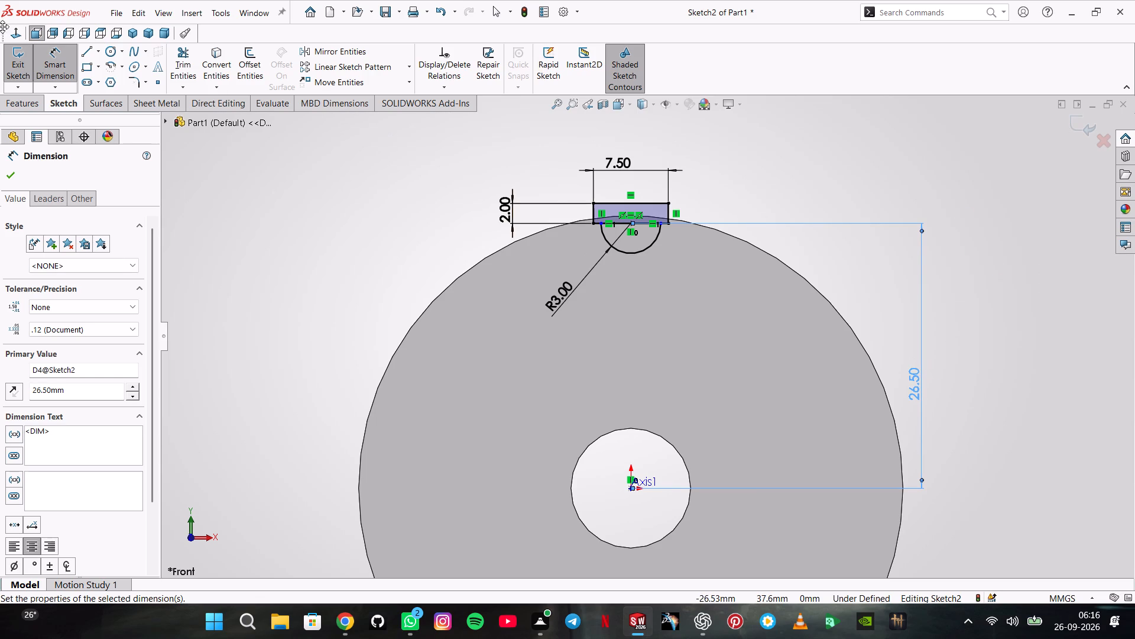
Trim away the part of the rectangle's lower side that lies between the arc's endpoints.
left_click(187, 59)
scroll(673, 263, "down", 4)
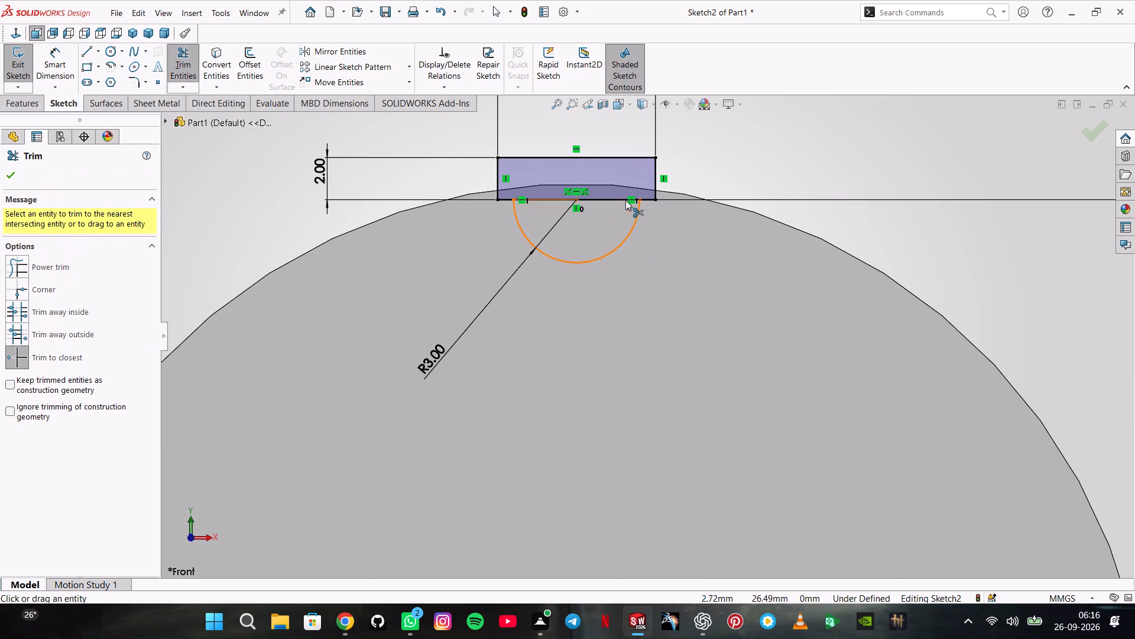
left_click(611, 197)
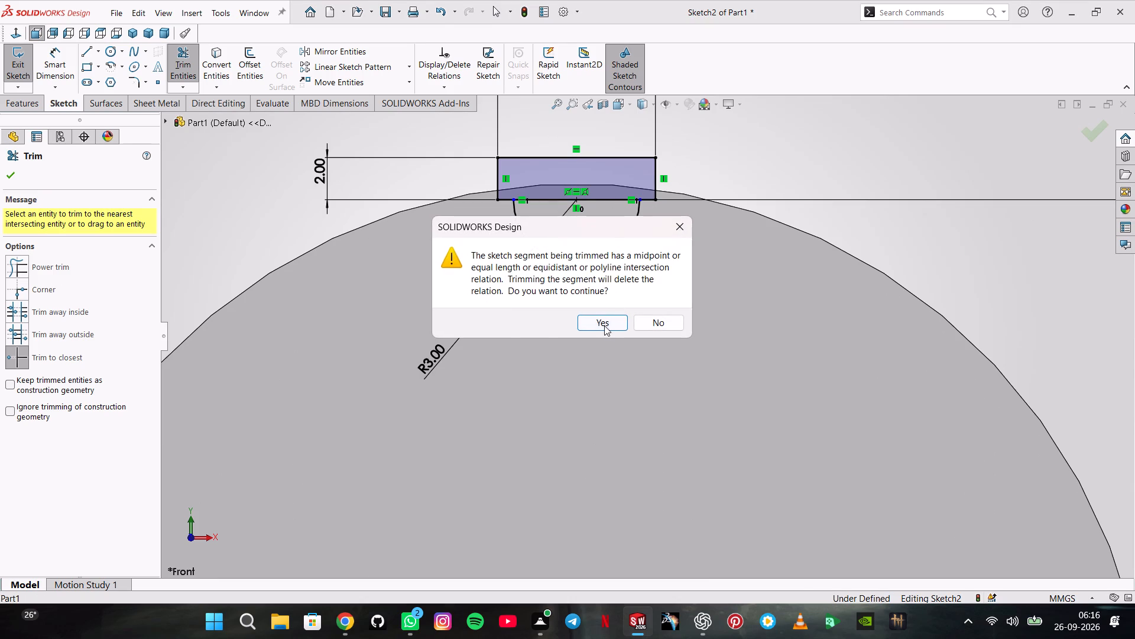
left_click(604, 325)
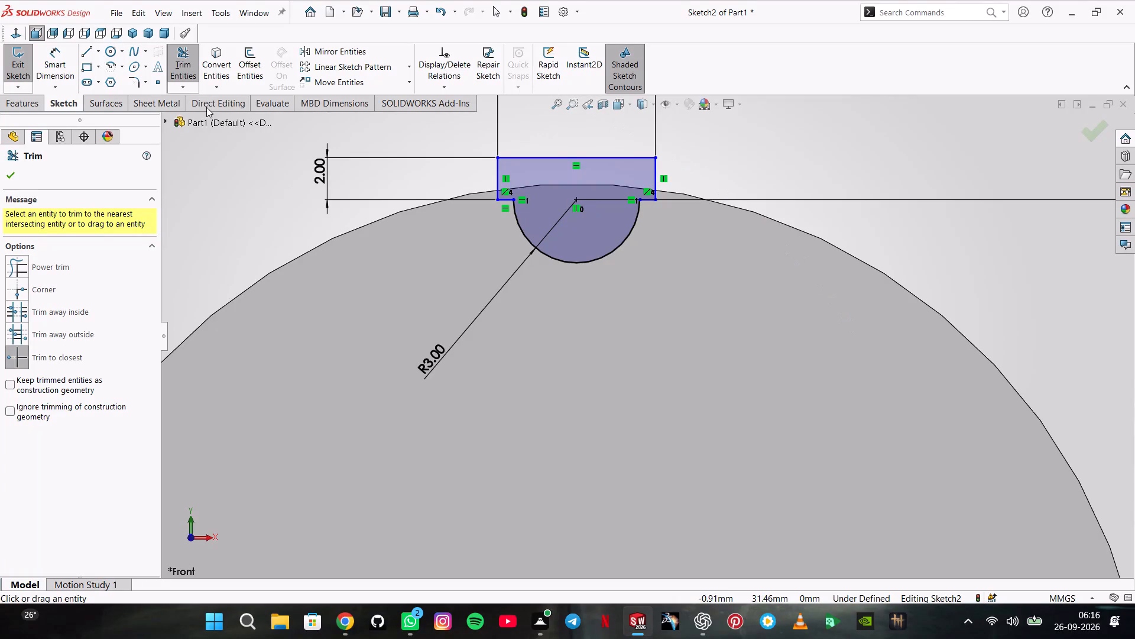
Add 0.75 mm sketch fillets at both corners where the arc meets the rectangle's lower side.
left_click(132, 83)
scroll(750, 217, "down", 4)
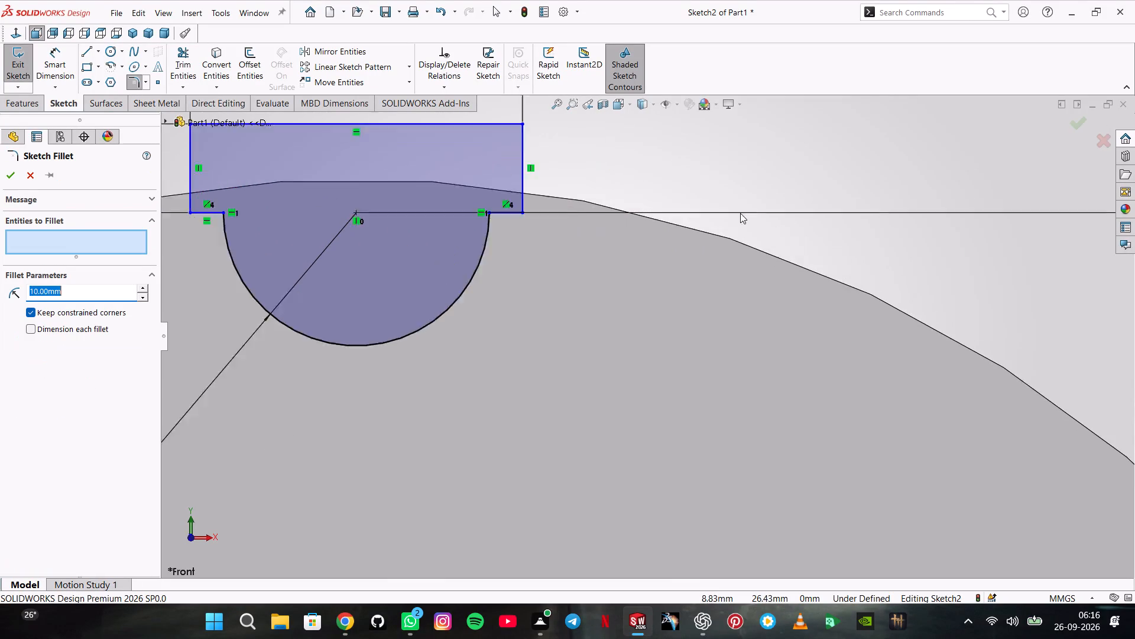
scroll(740, 213, "down", 1)
scroll(401, 215, "up", 4)
scroll(395, 201, "down", 4)
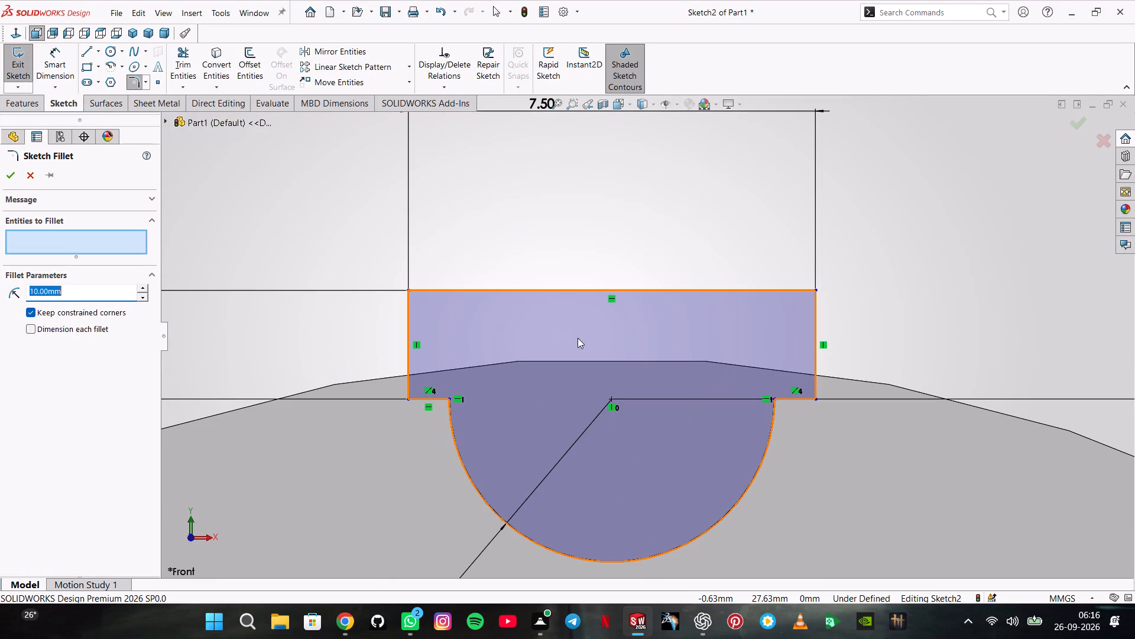
type("0.756")
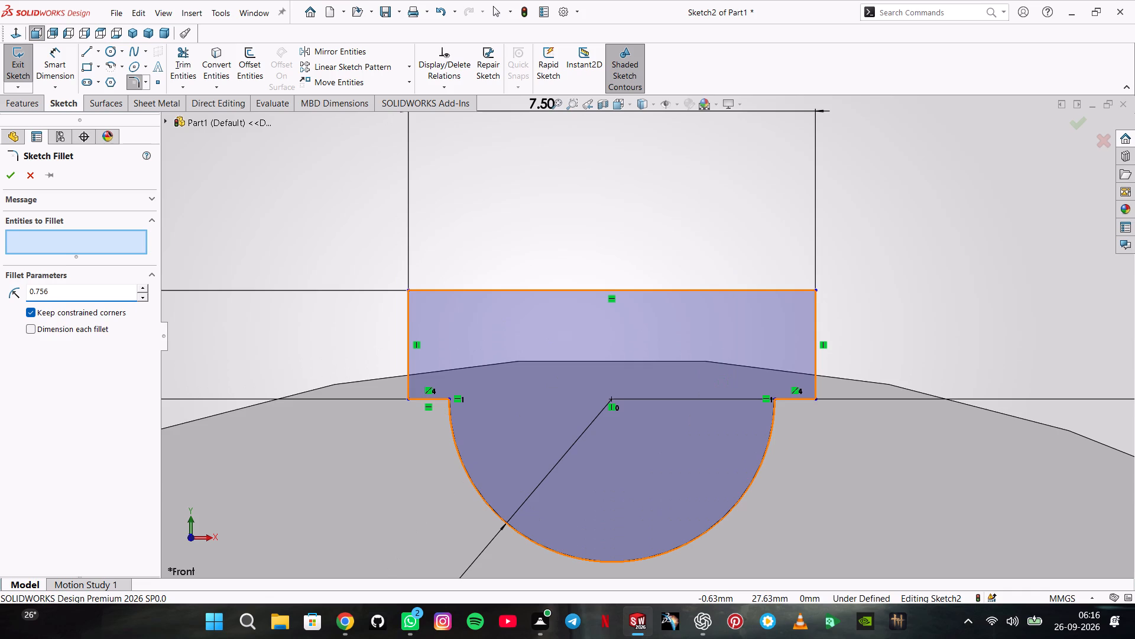
key("BackSpace")
key("Return")
scroll(656, 350, "down", 1)
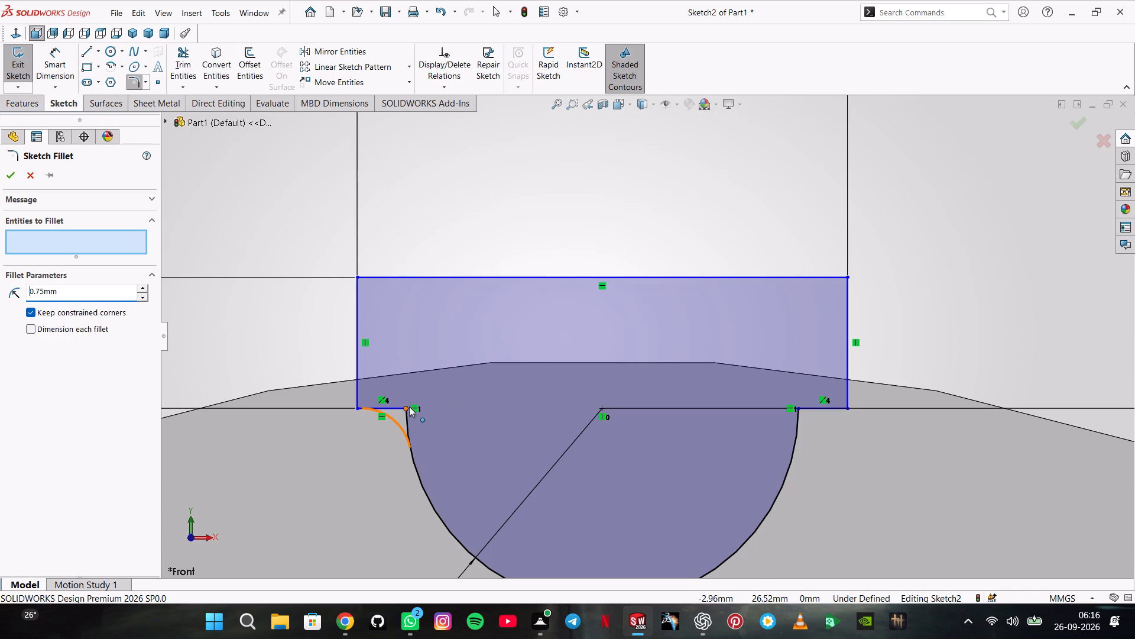
left_click(409, 406)
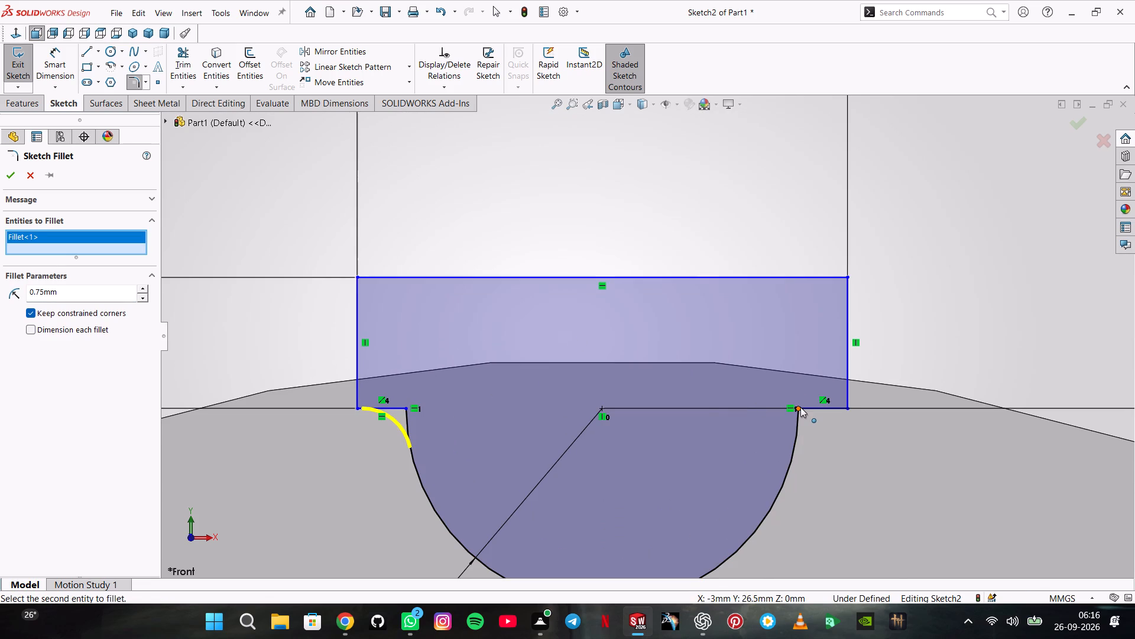
left_click(800, 407)
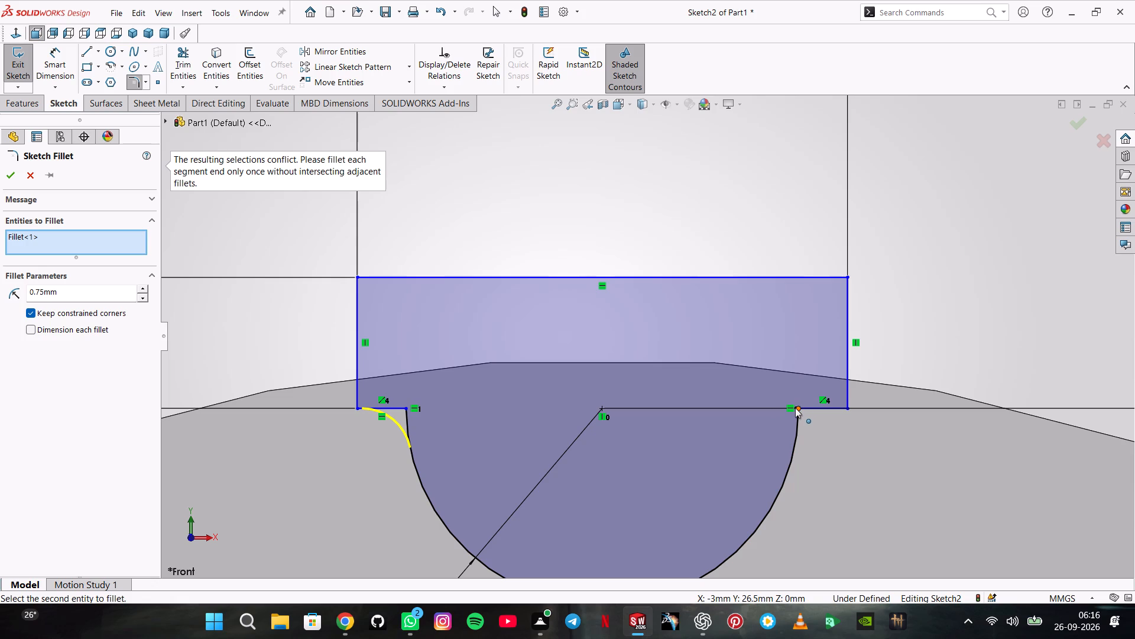
left_click(795, 408)
double_click(795, 408)
left_click(25, 172)
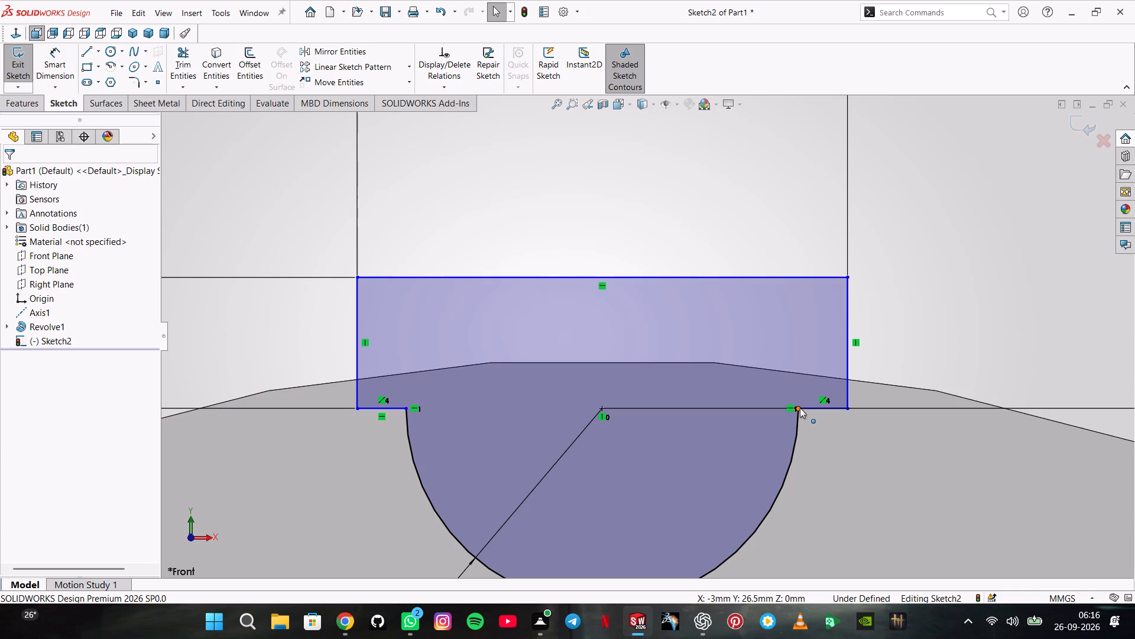
left_click(799, 408)
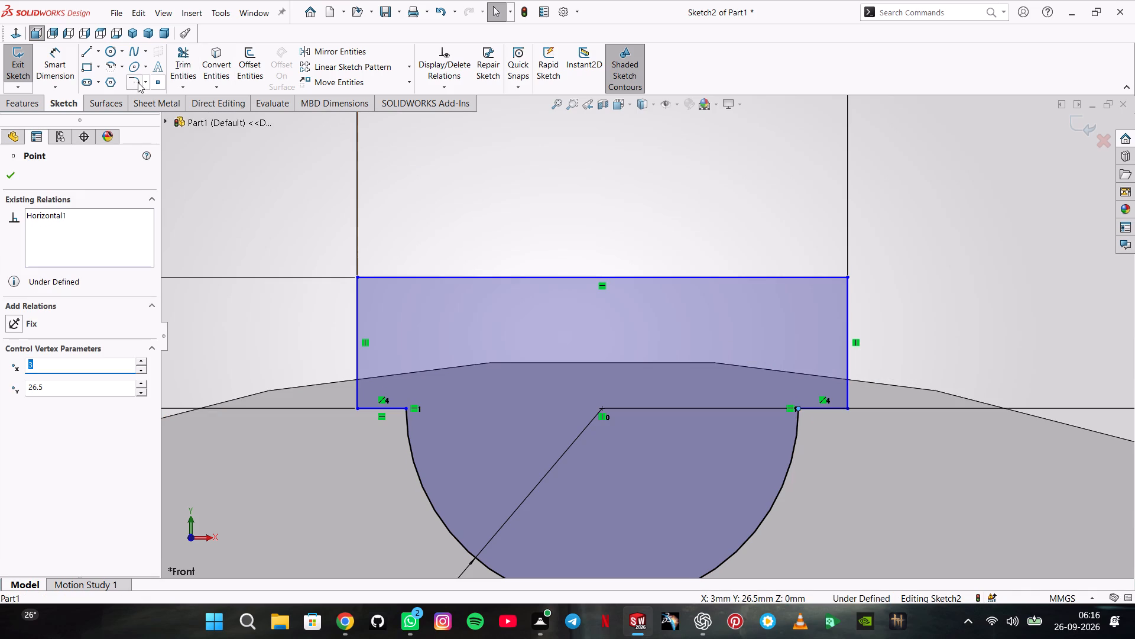
left_click(134, 83)
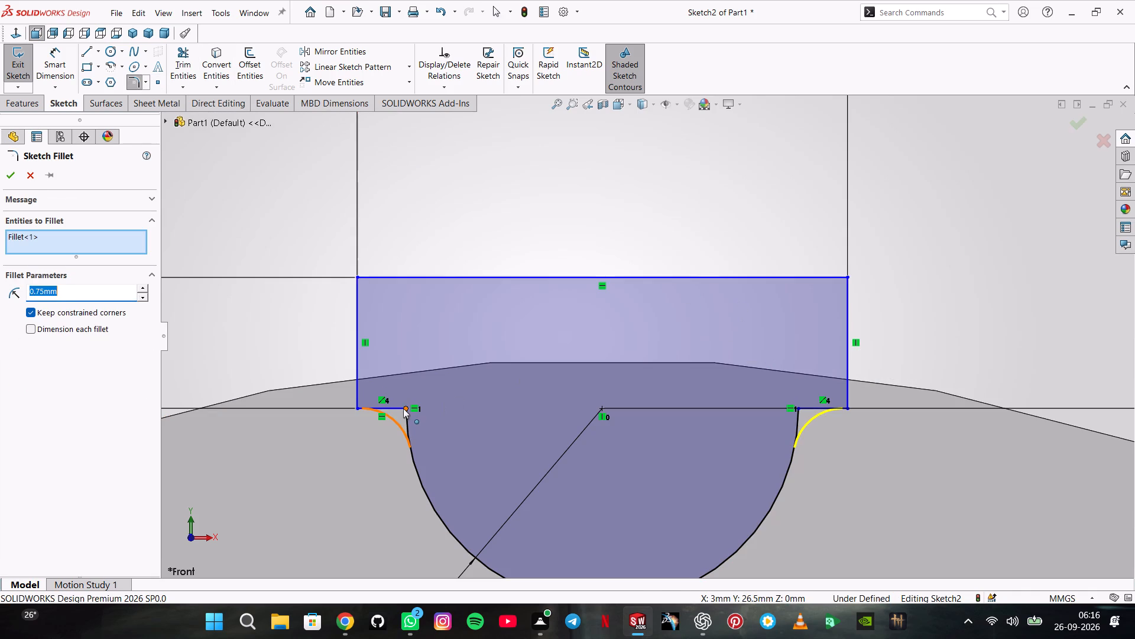
left_click(403, 408)
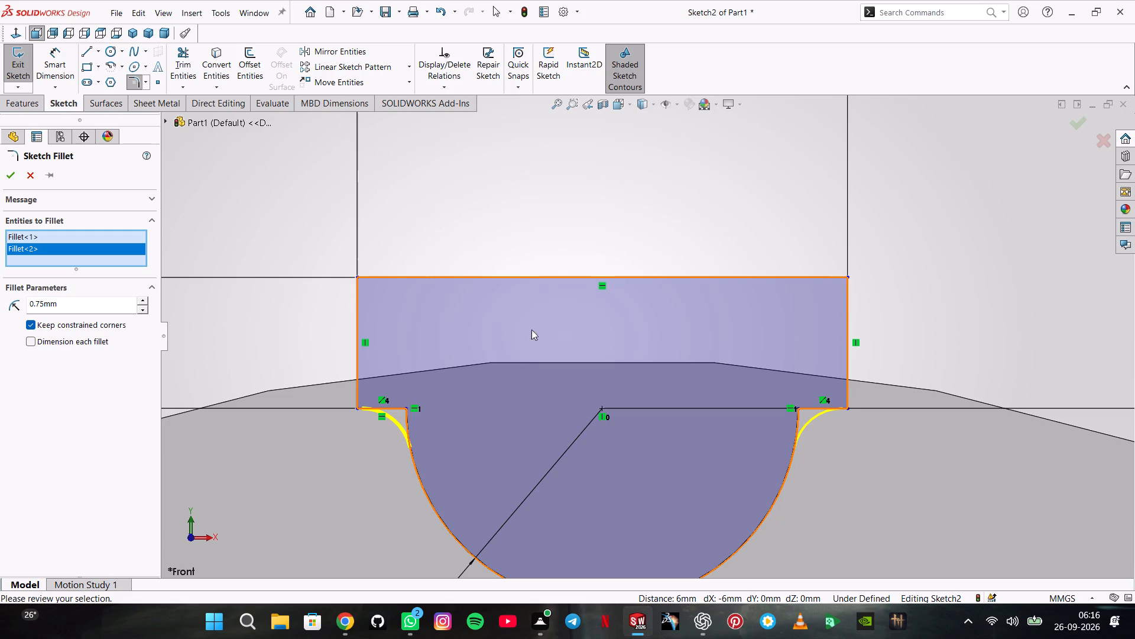
left_click(7, 172)
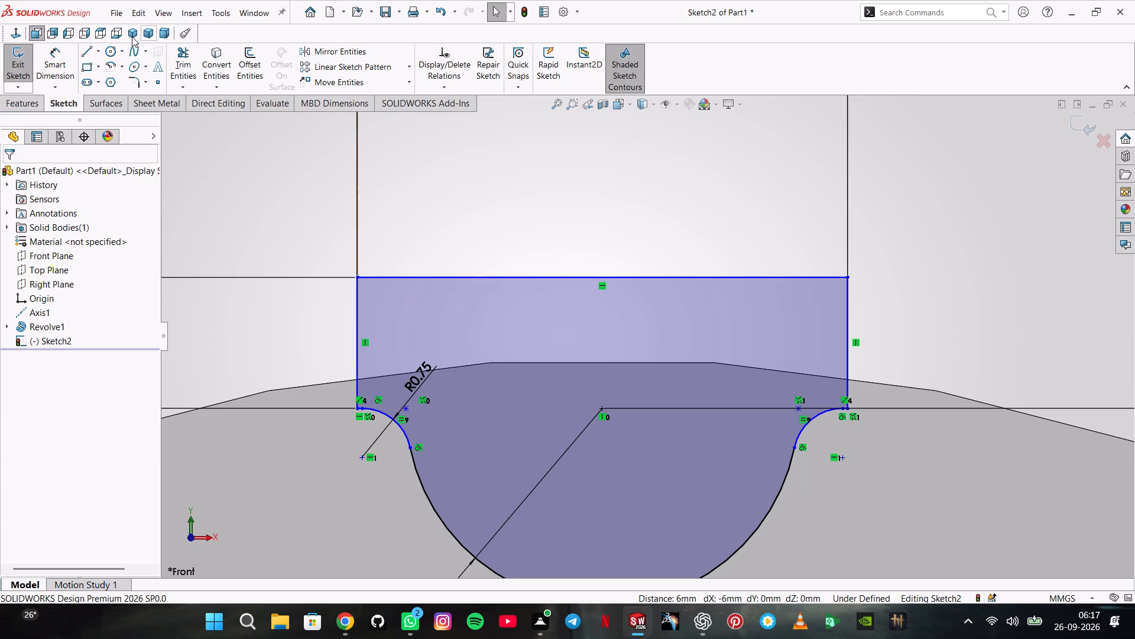
Sketch a horizontal line about 3.67 mm long across the lower part of the arc, ending on the arc at both sides.
left_click(79, 51)
scroll(581, 357, "up", 2)
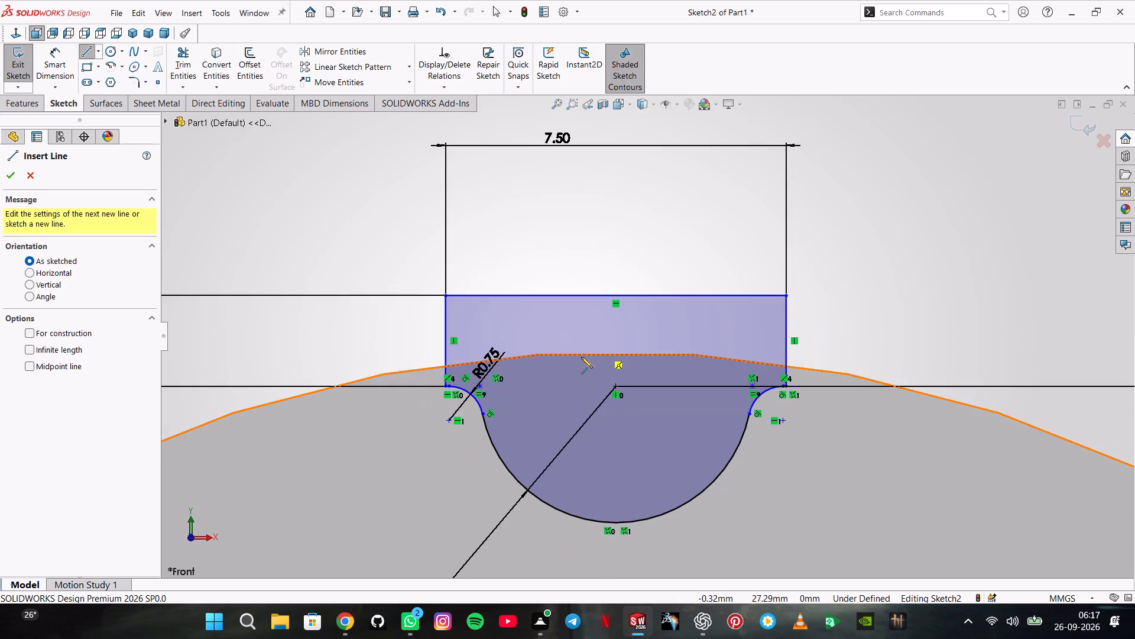
scroll(610, 418, "up", 1)
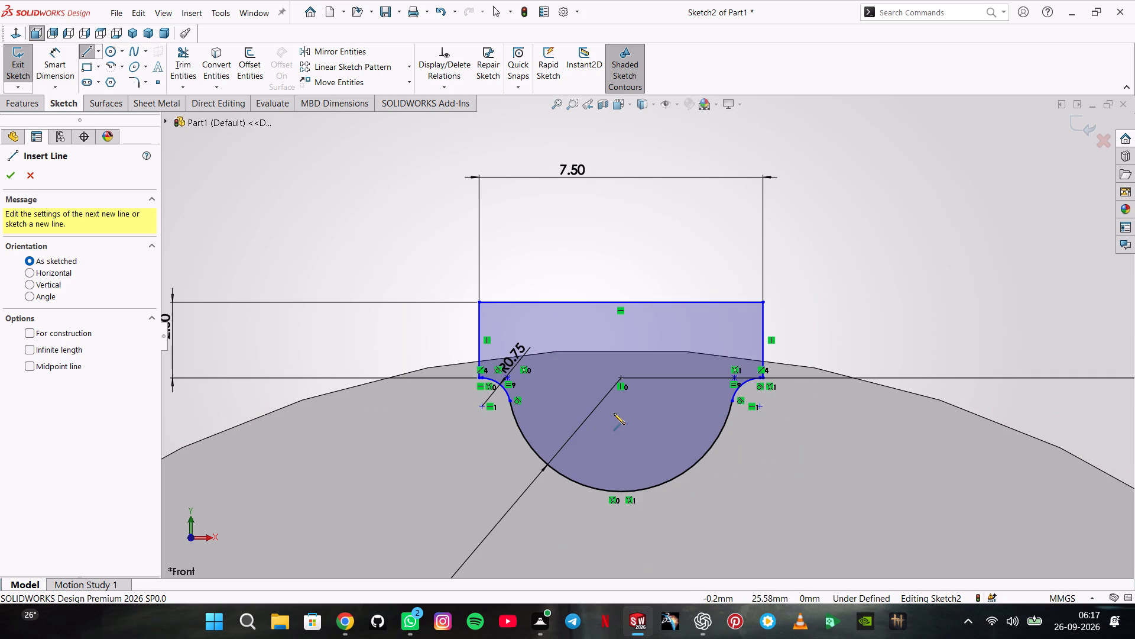
left_click(553, 466)
left_click(690, 469)
double_click(718, 463)
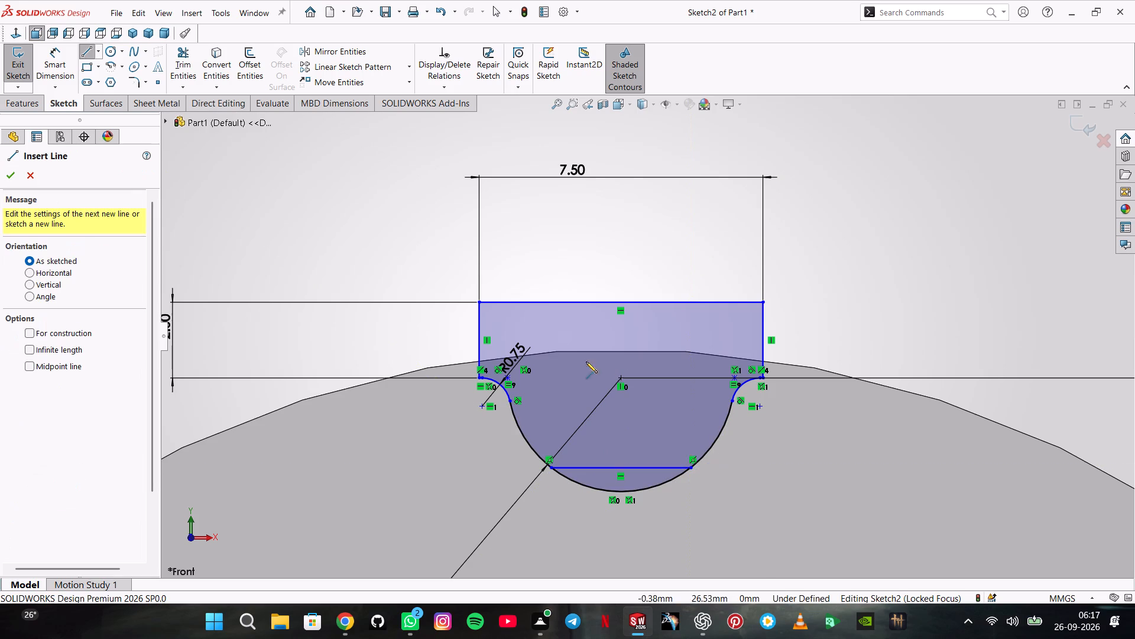
key("Escape")
Dimension the distance from the arc's centre point to the horizontal line as 2.75 mm.
left_click(48, 69)
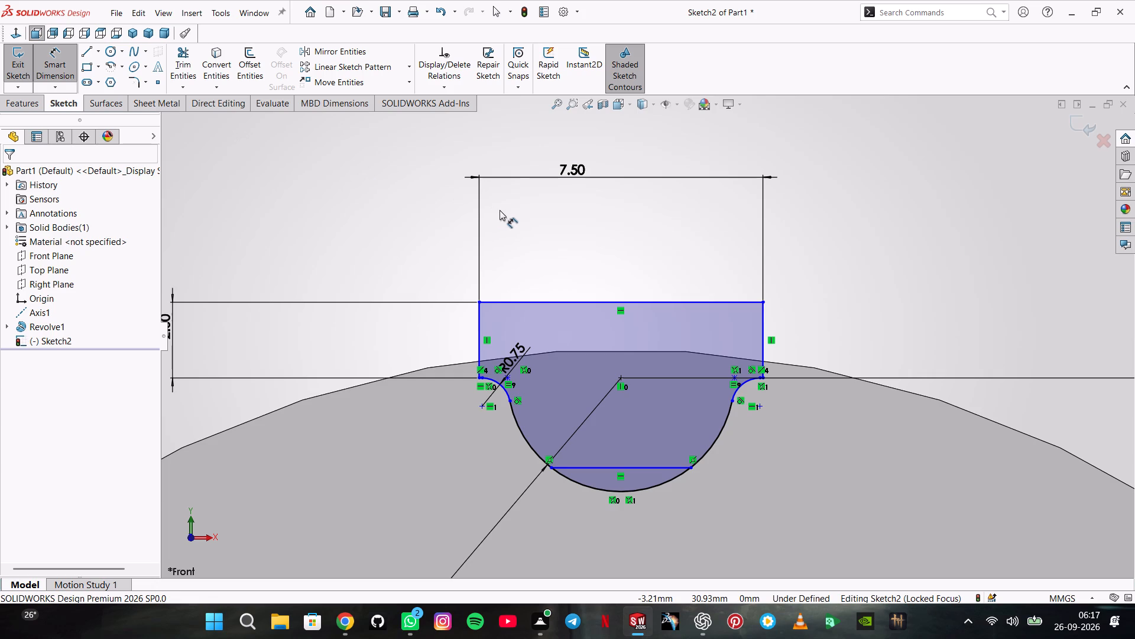
left_click(623, 376)
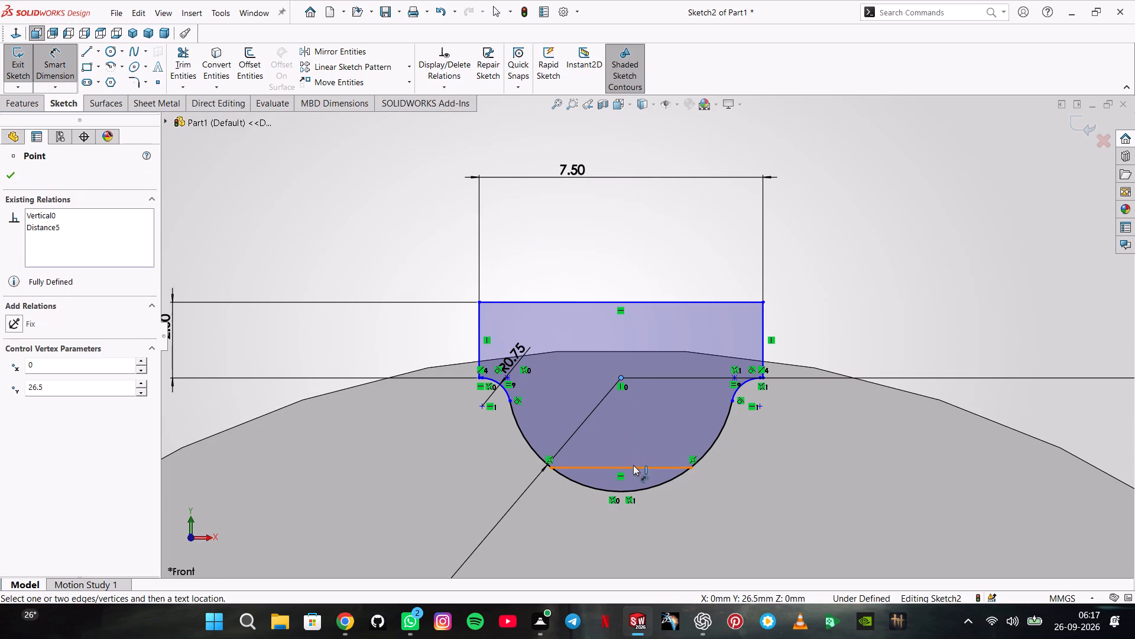
left_click(633, 465)
left_click(813, 434)
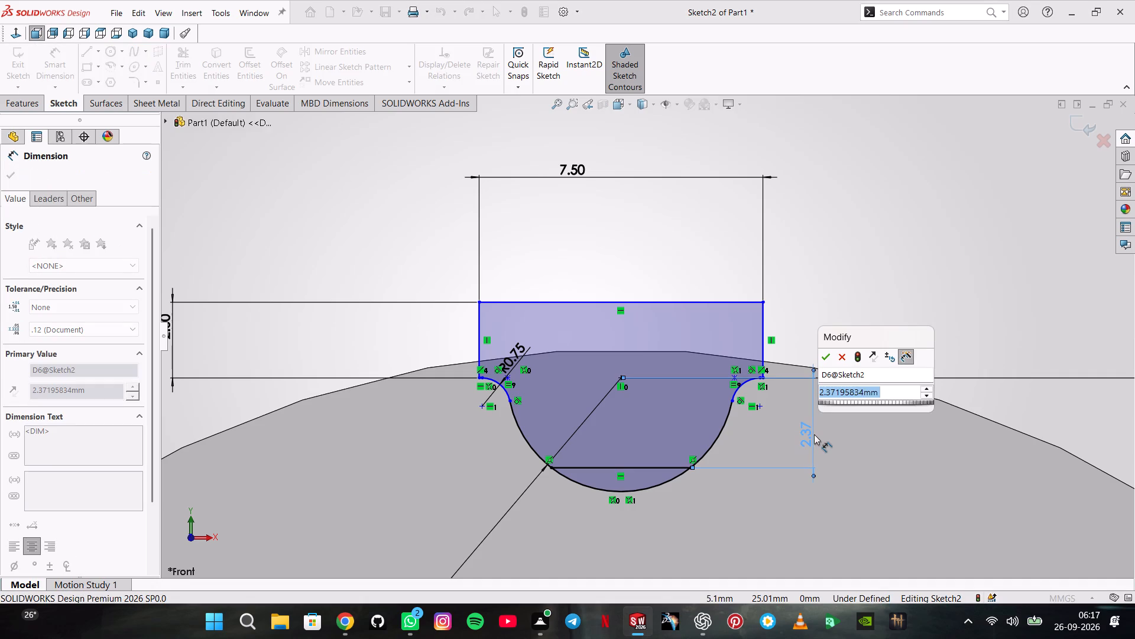
type("2.")
key("7")
key("5")
key("Return")
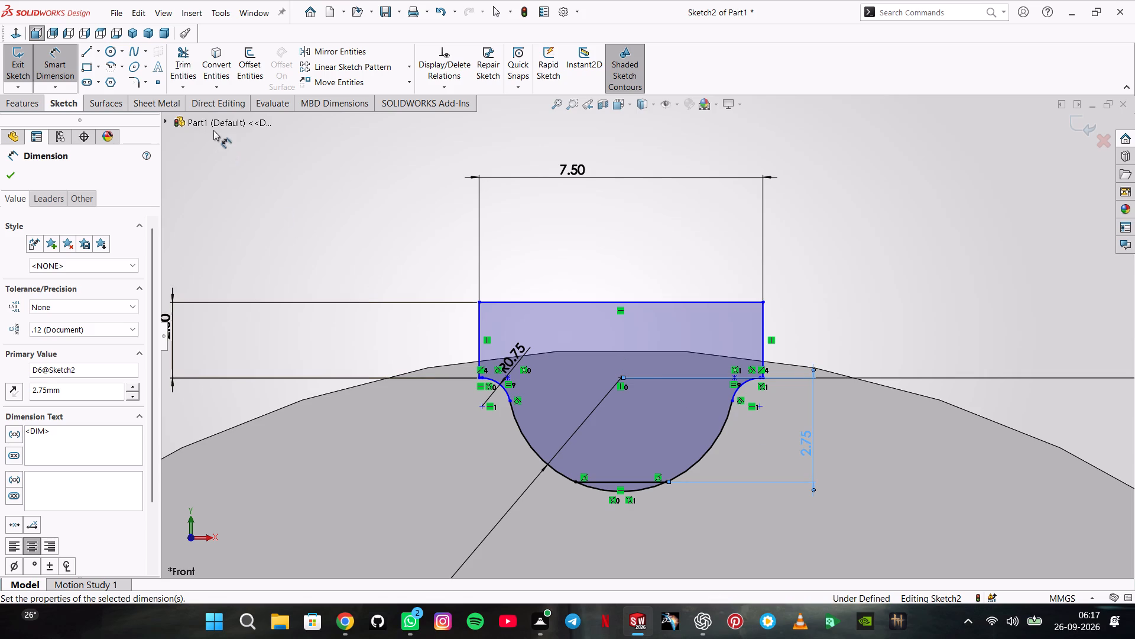
Trim away the arc segment below the horizontal line and exit the sketch.
left_click(193, 68)
left_click(599, 489)
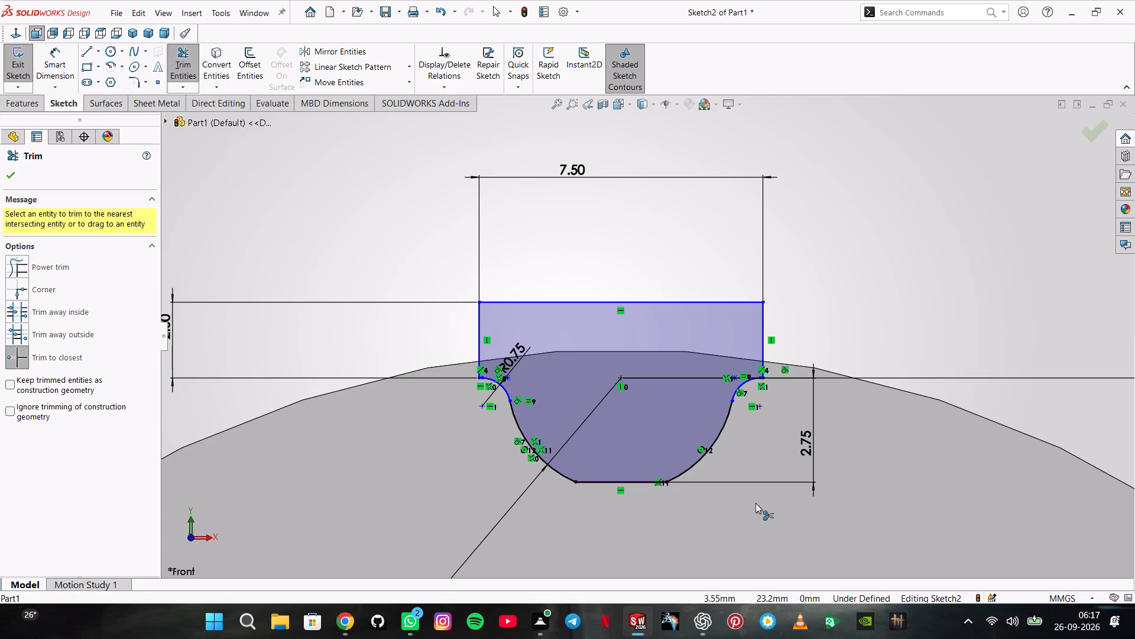
left_click(1085, 136)
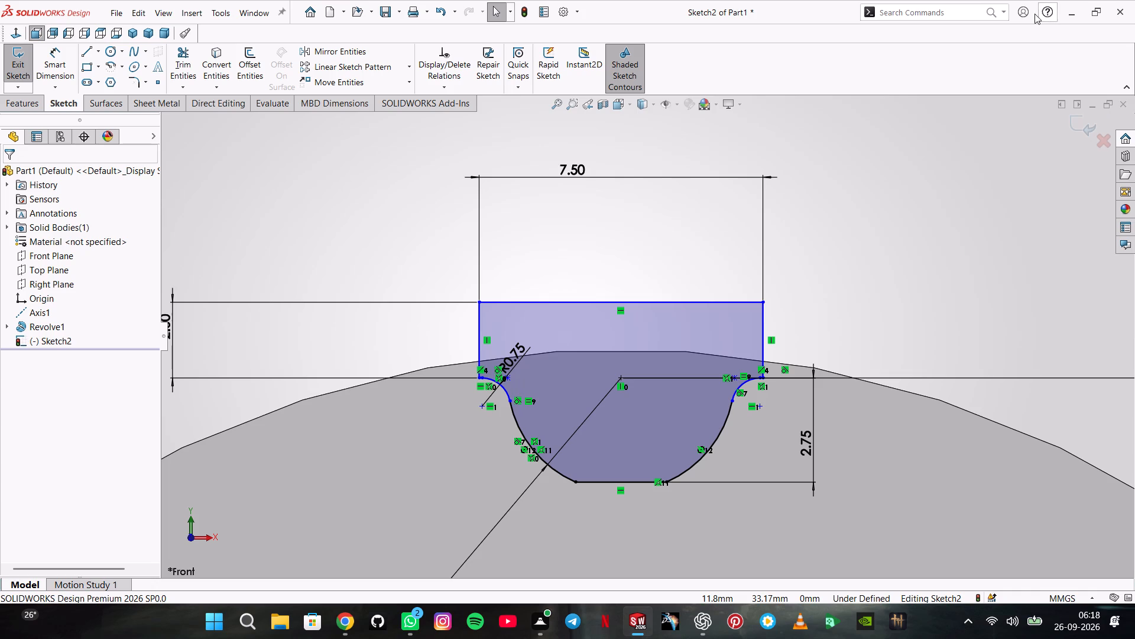
left_click(1074, 117)
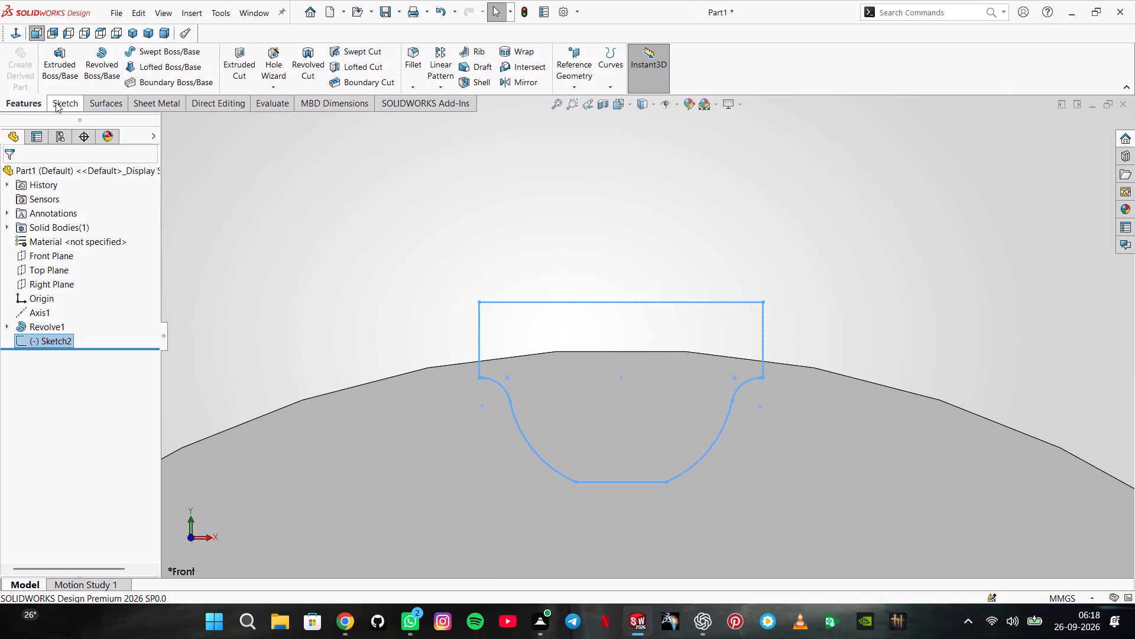
Cut-extrude the slot profile Through All along the length of the cylindrical part.
left_click(232, 61)
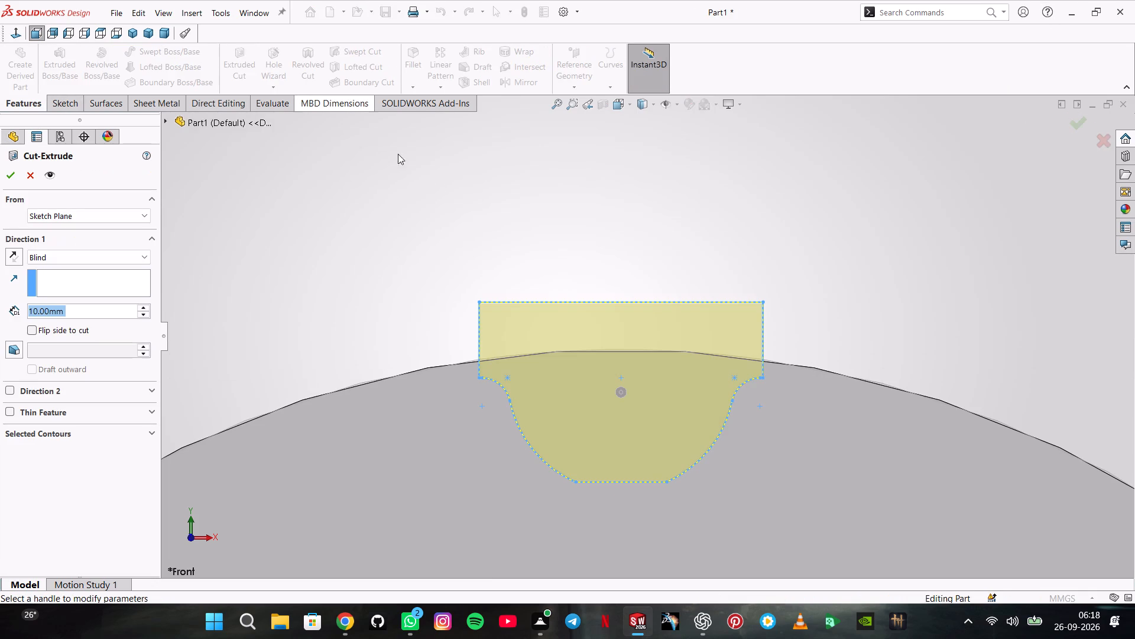
middle_click_drag(765, 224, 685, 299)
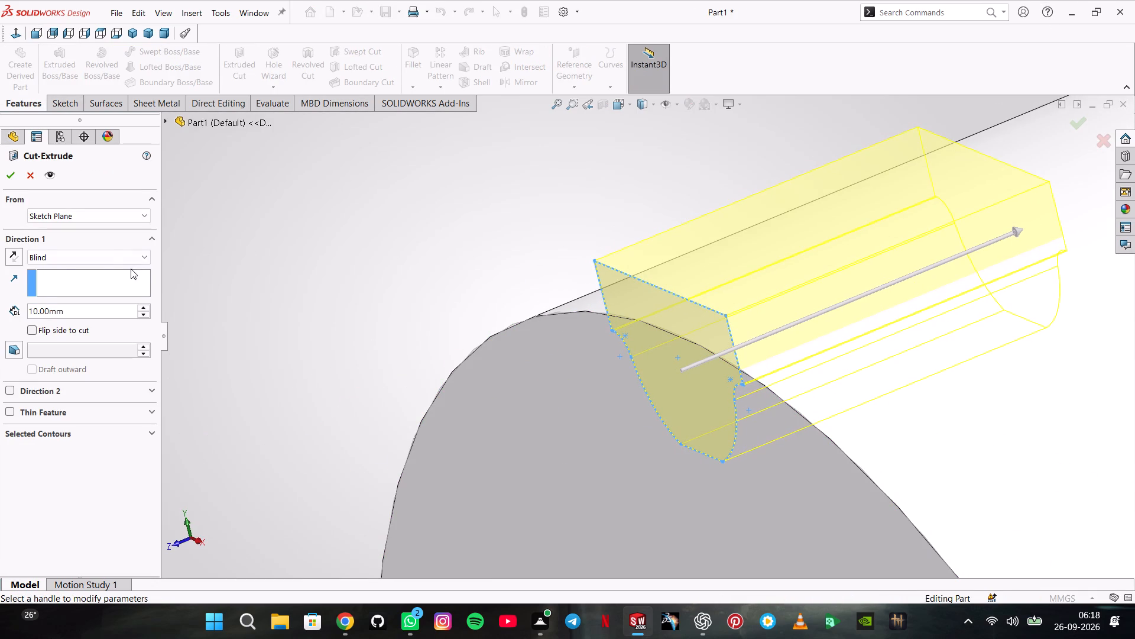
left_click(106, 250)
left_click(92, 280)
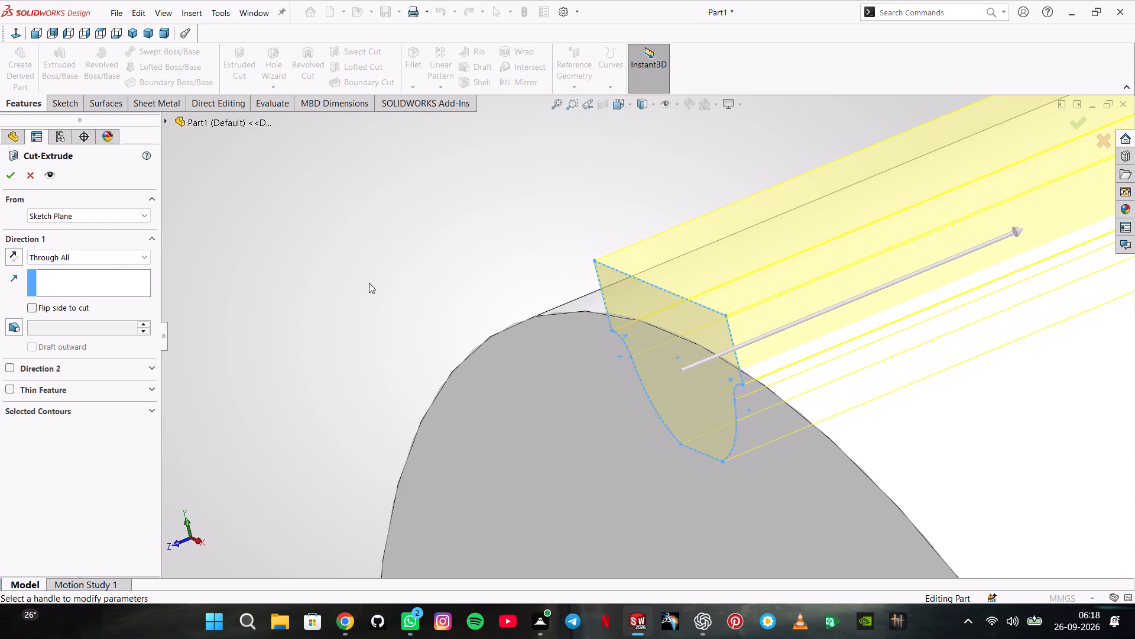
scroll(830, 212, "up", 8)
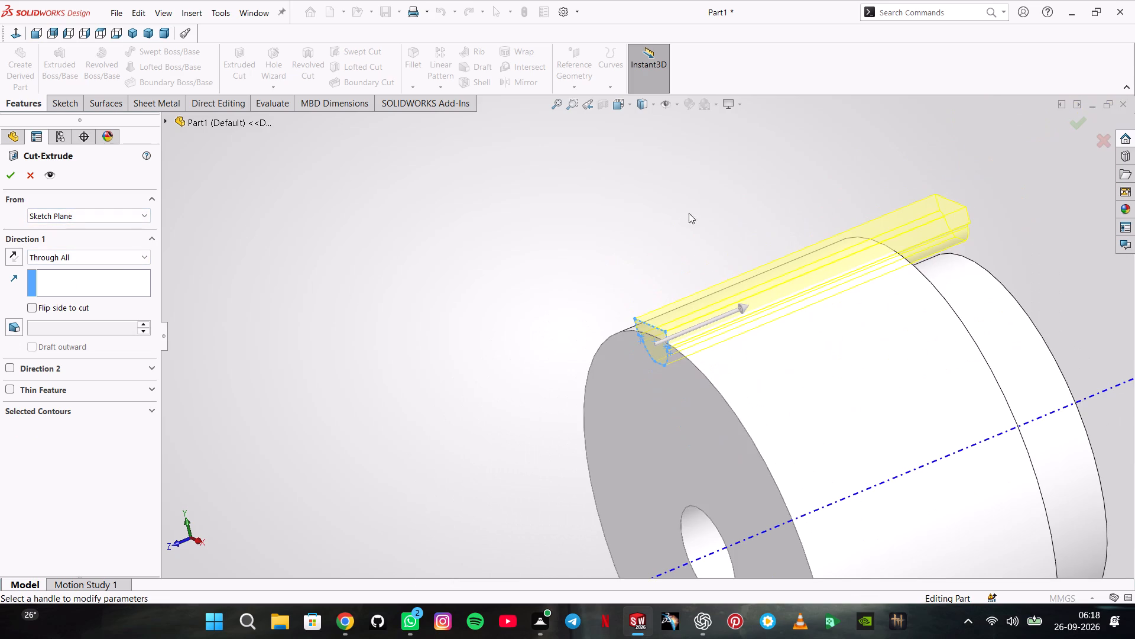
middle_click_drag(624, 212, 659, 225)
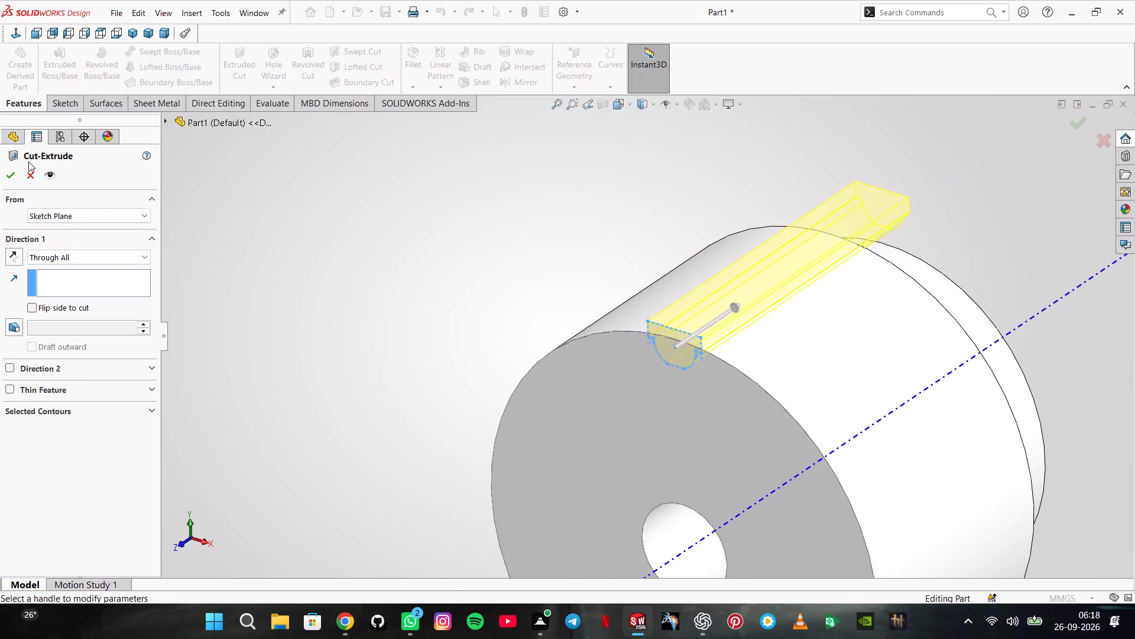
left_click(10, 171)
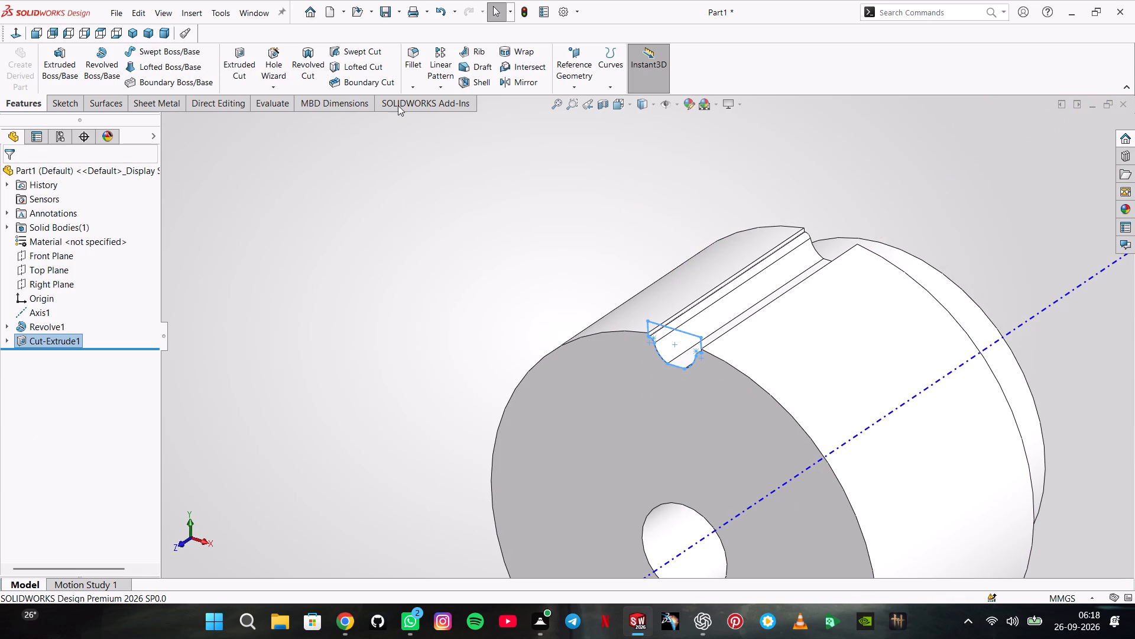
Circular-pattern the slot cut around Axis1 with 22 equally spaced instances over 360 degrees.
left_click(455, 88)
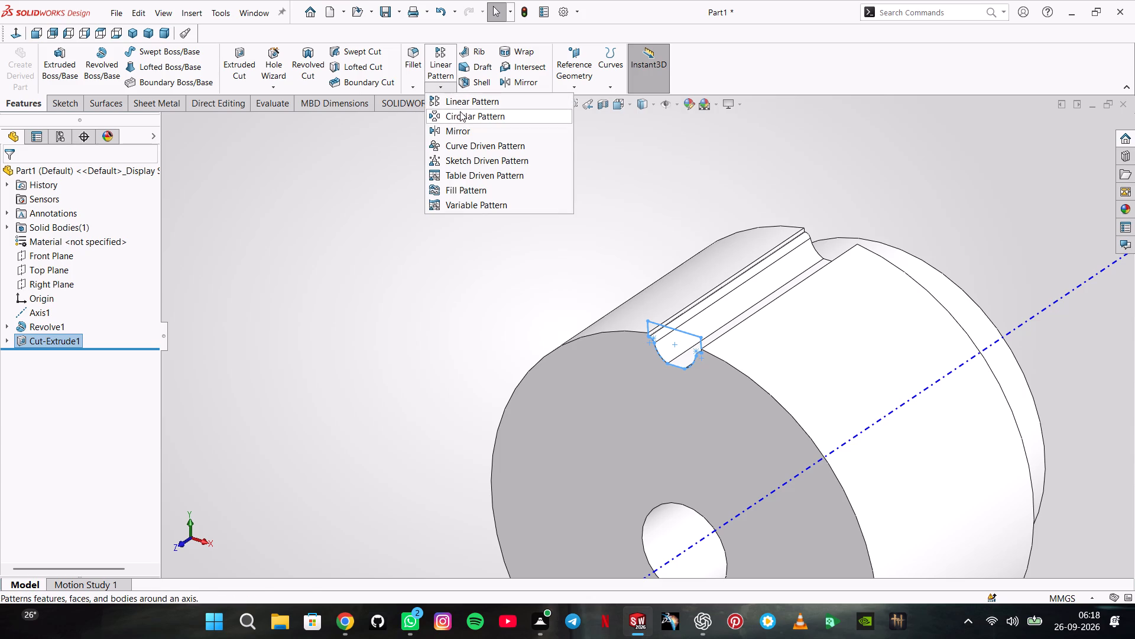
left_click(460, 111)
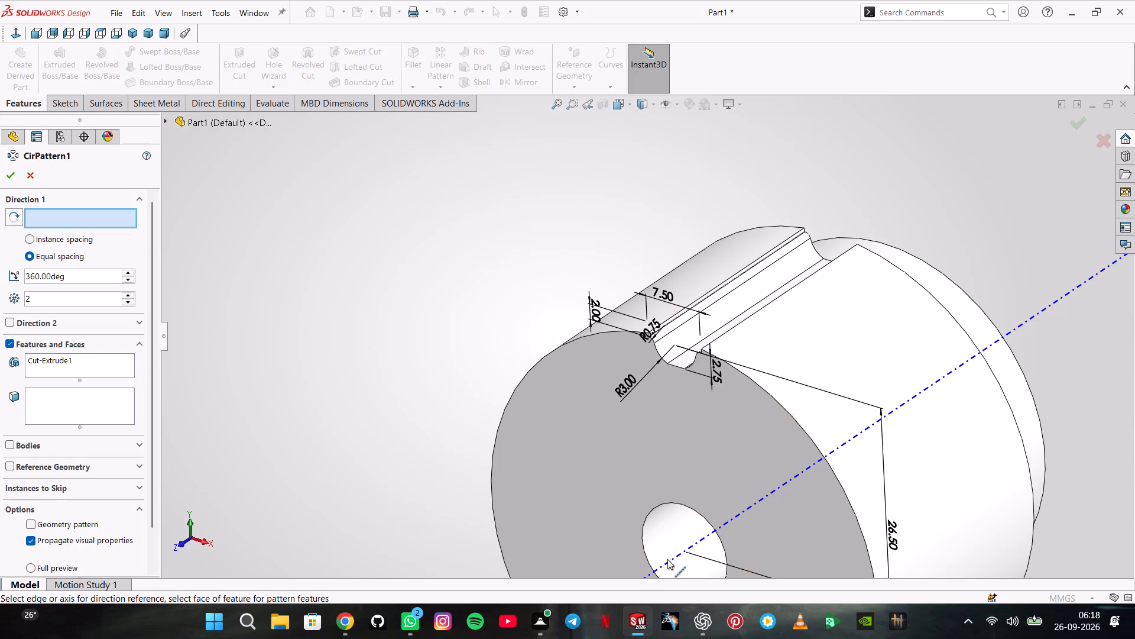
left_click(666, 561)
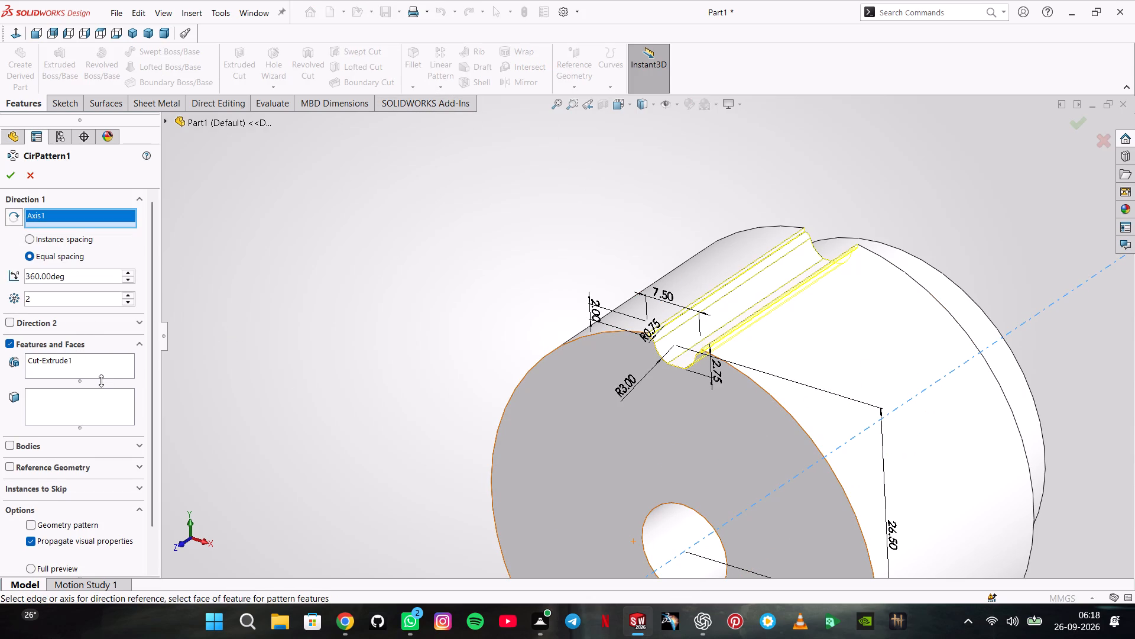
double_click(79, 300)
type("22")
key("Return")
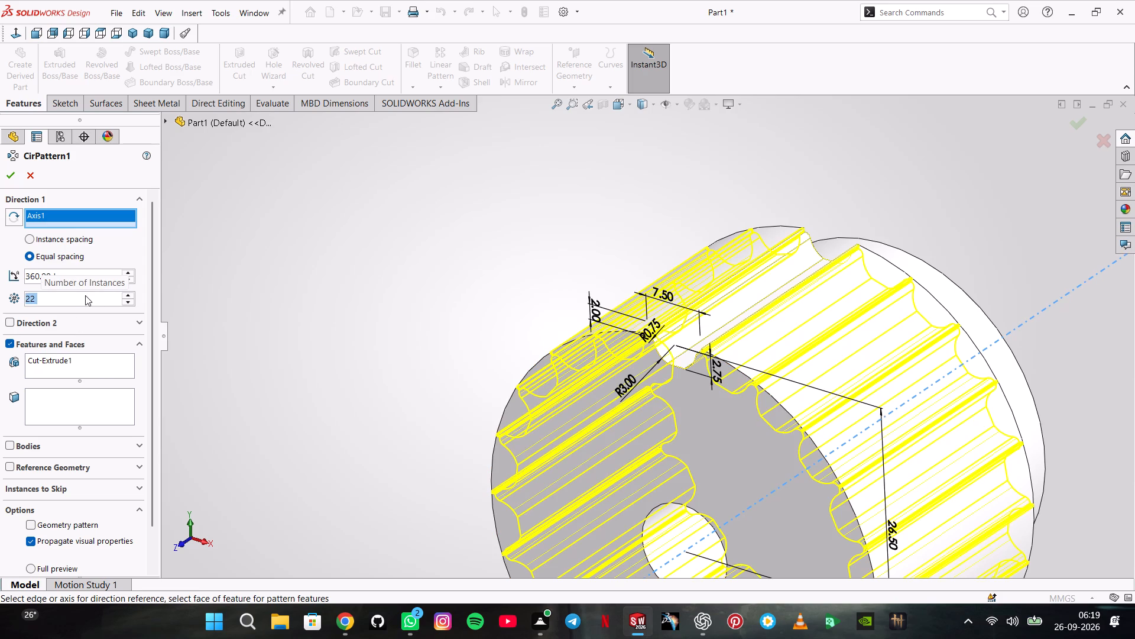
scroll(385, 337, "up", 4)
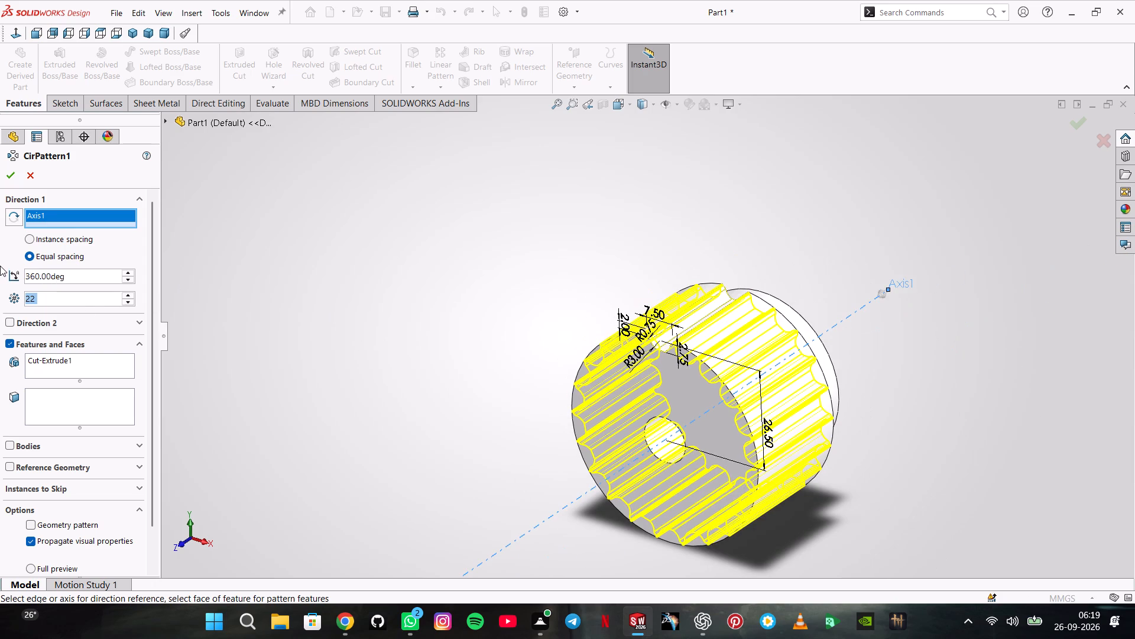
left_click(11, 175)
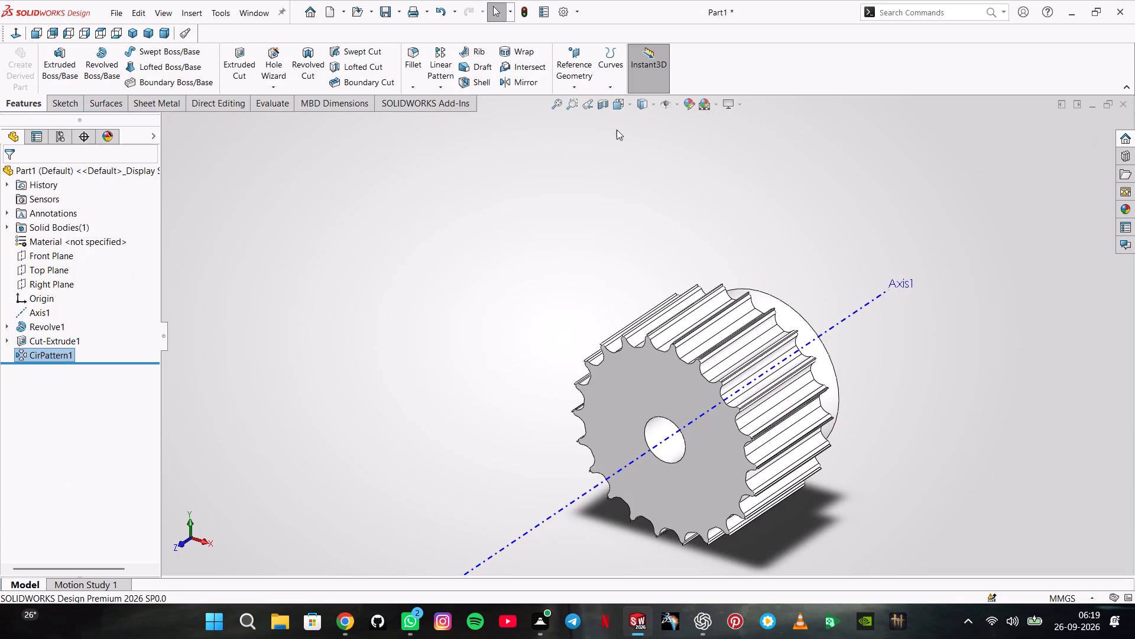
Apply a different background scene to change how the model is lit.
left_click(699, 98)
left_click(700, 98)
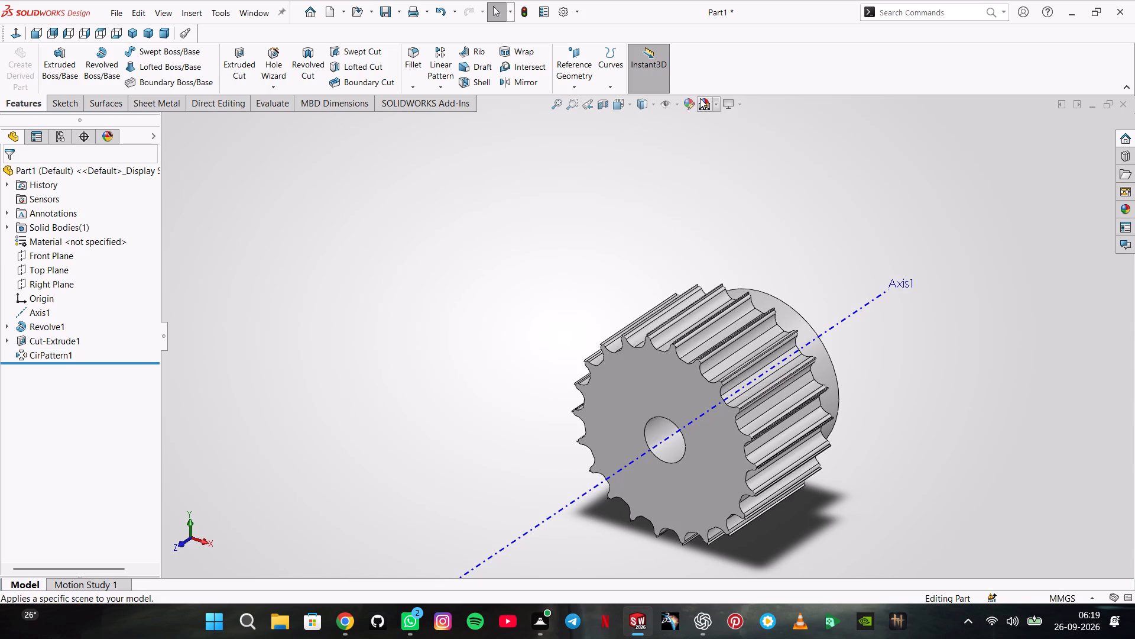
left_click(700, 98)
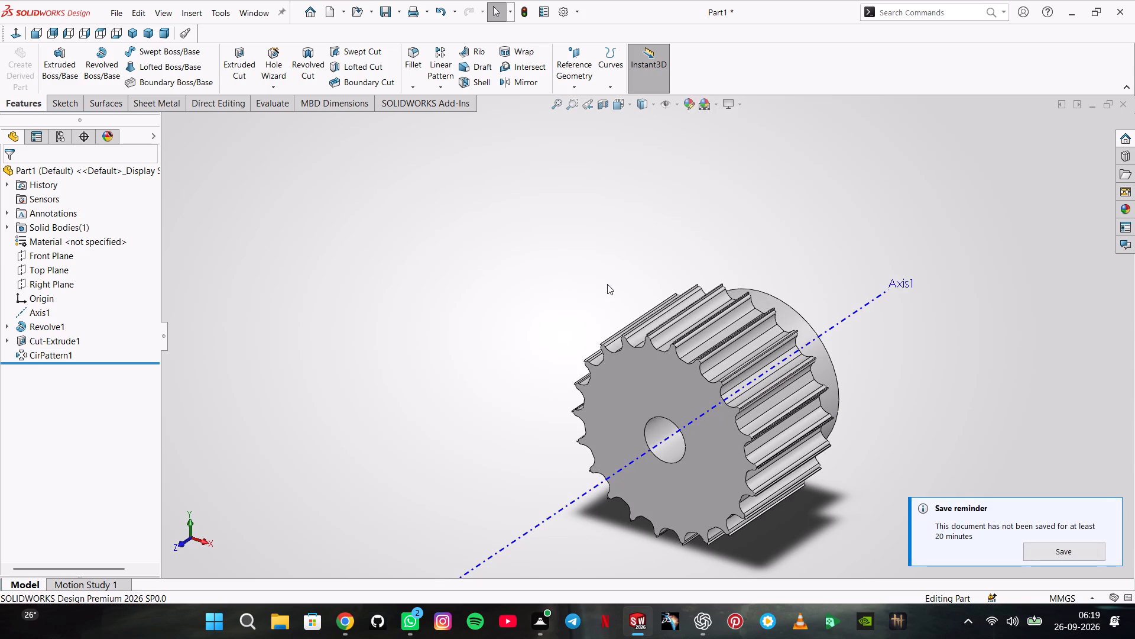
Sketch a narrow corner rectangle about 0.8 mm by 3.6 mm on the Right Plane, starting on the toothed end face and rising above the rim.
scroll(607, 284, "up", 1)
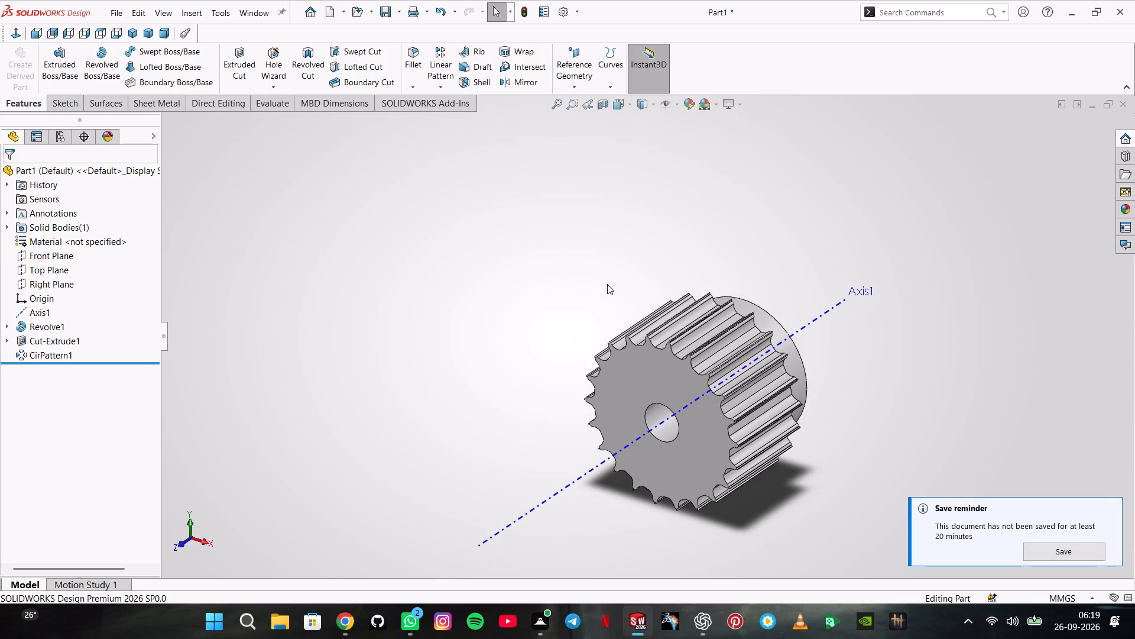
left_click(74, 280)
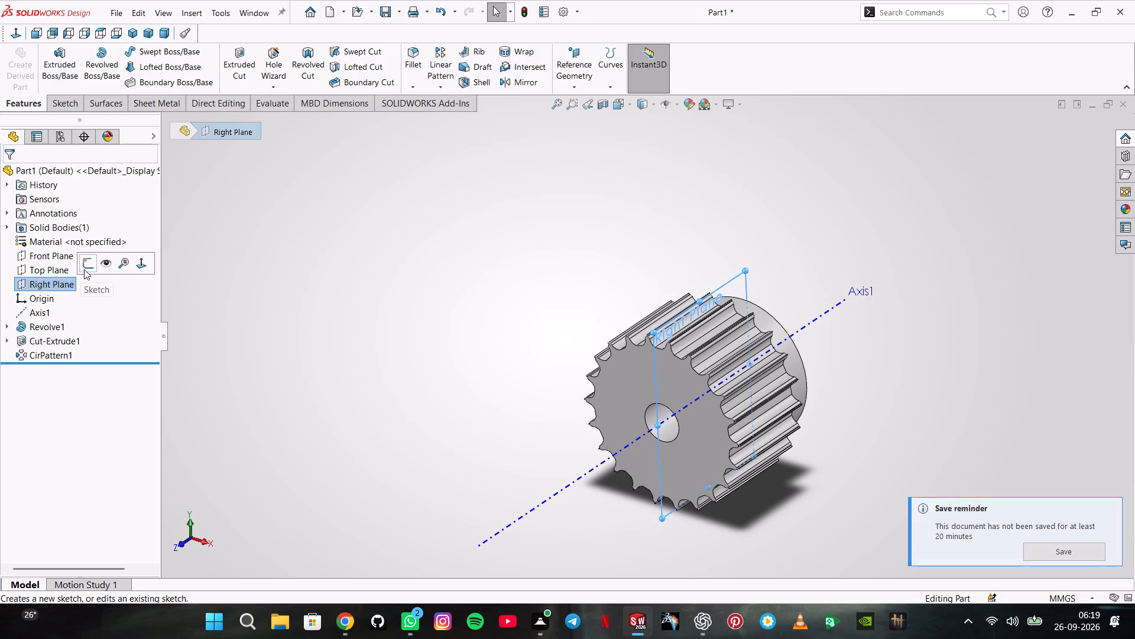
left_click(84, 269)
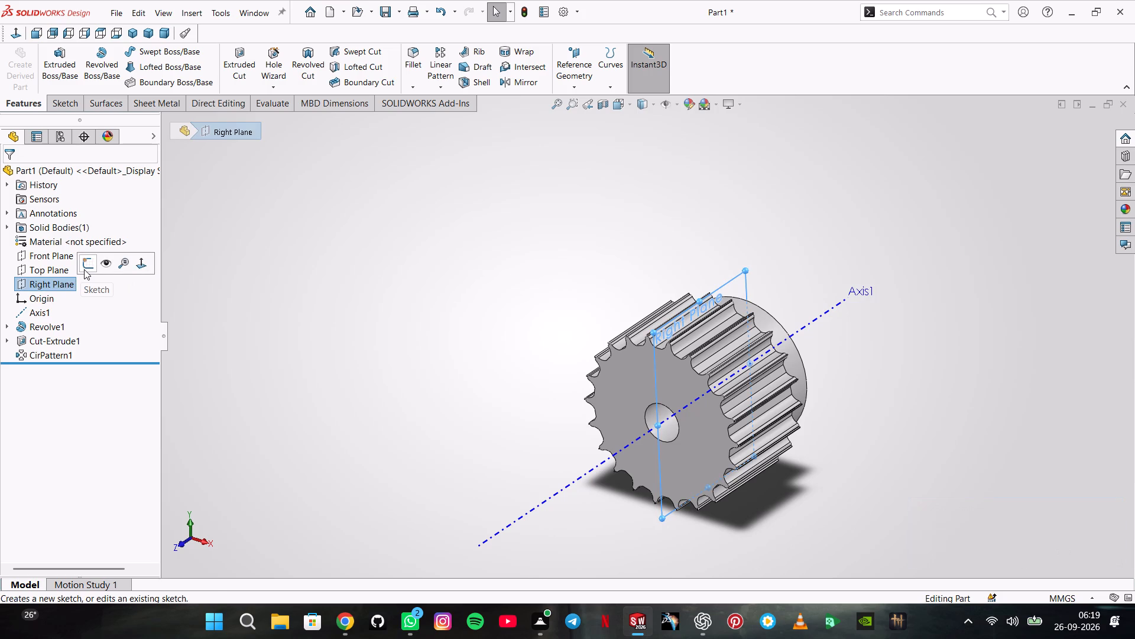
scroll(730, 299, "down", 5)
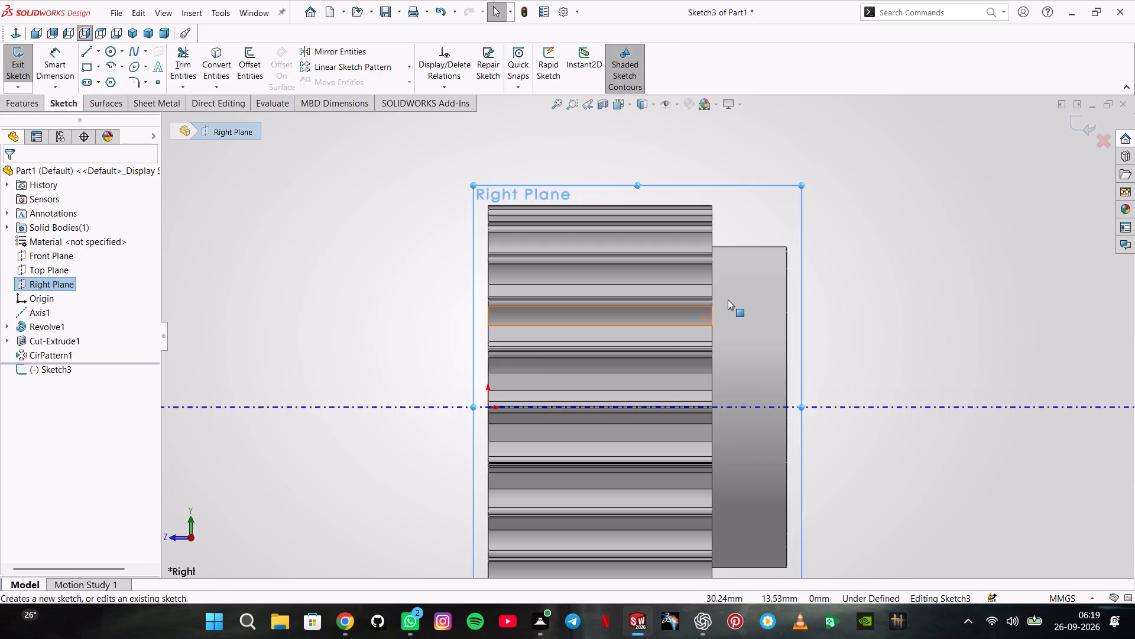
scroll(673, 319, "up", 2)
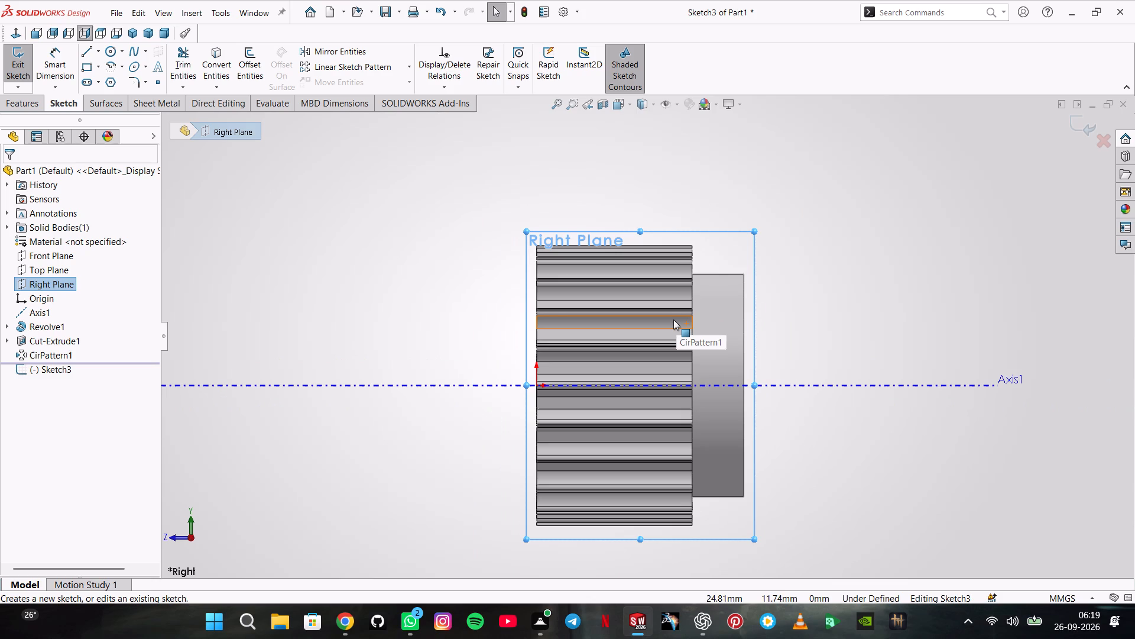
scroll(673, 319, "up", 1)
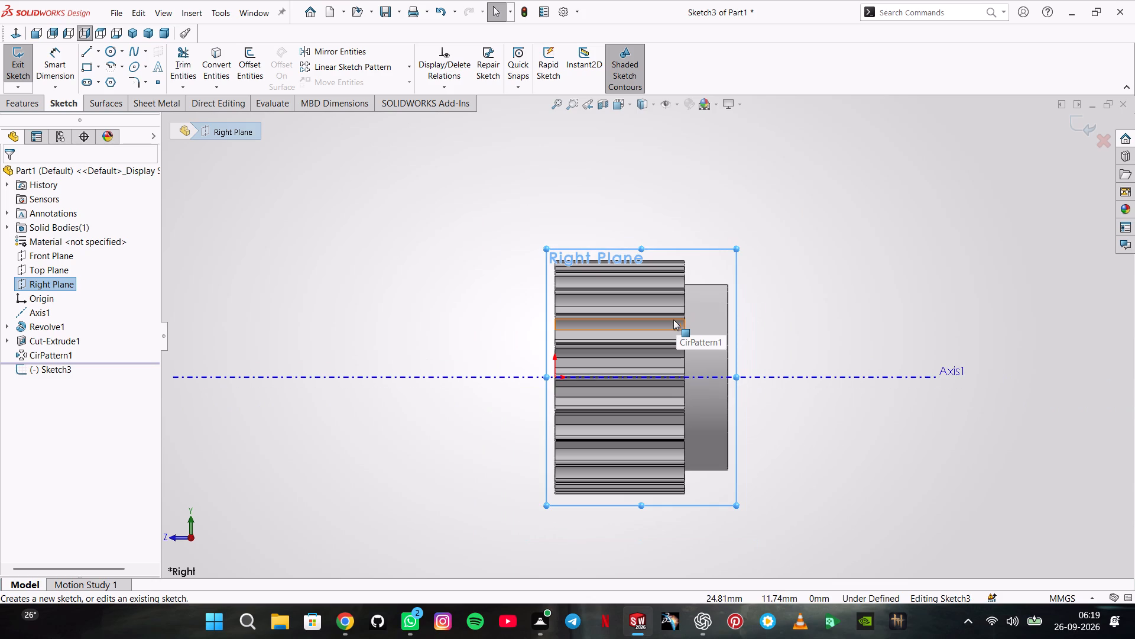
scroll(669, 318, "down", 2)
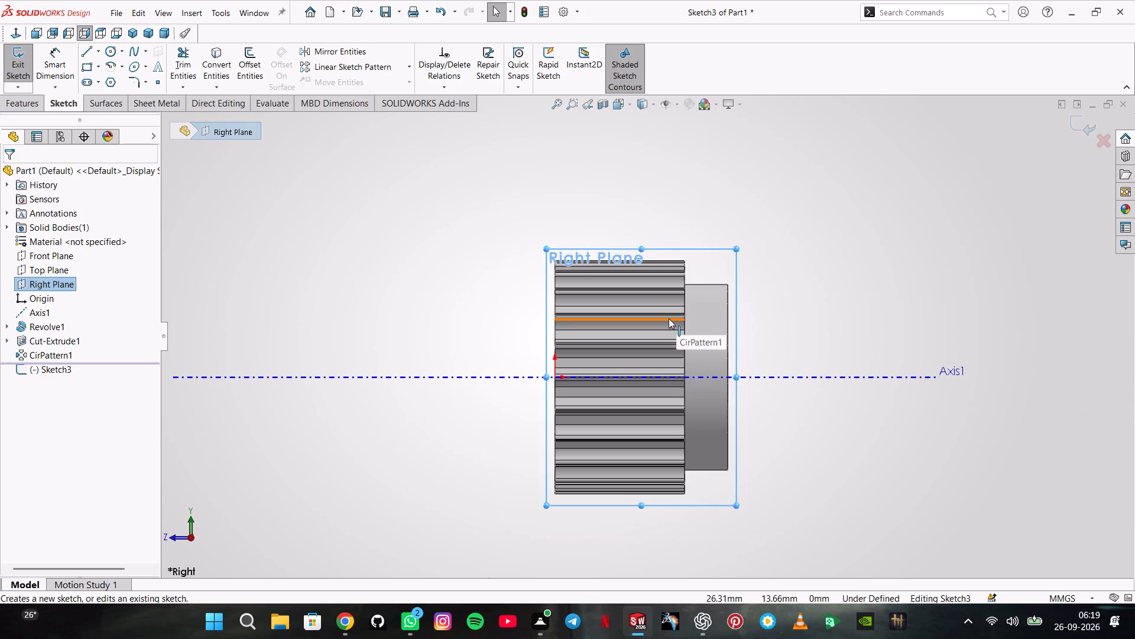
scroll(669, 318, "down", 2)
scroll(427, 205, "down", 4)
scroll(485, 209, "down", 3)
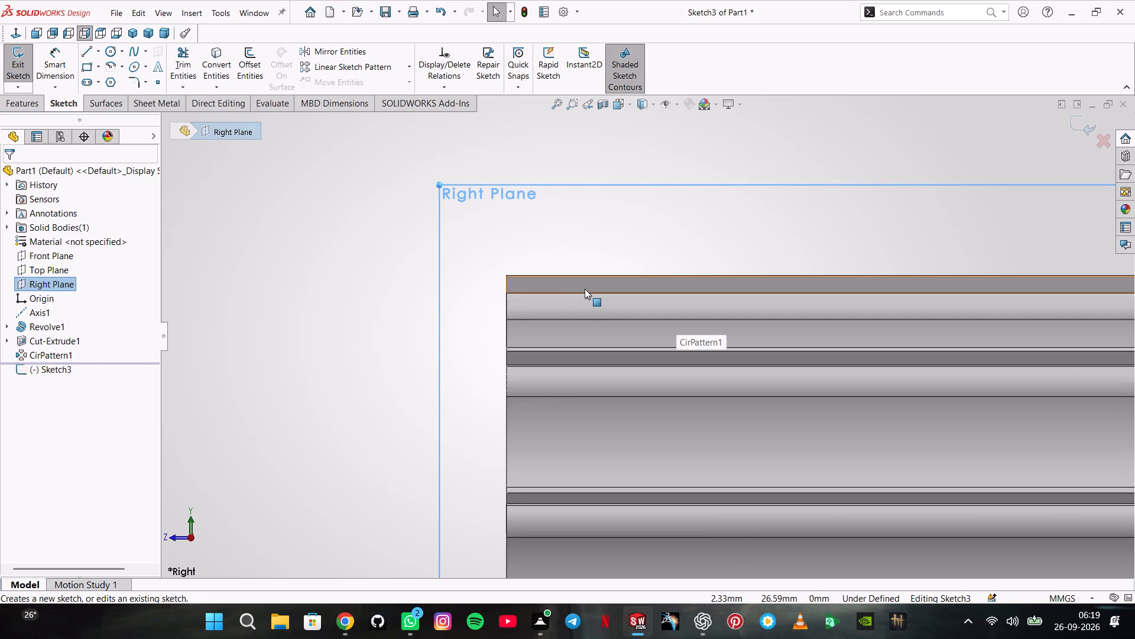
scroll(585, 289, "down", 1)
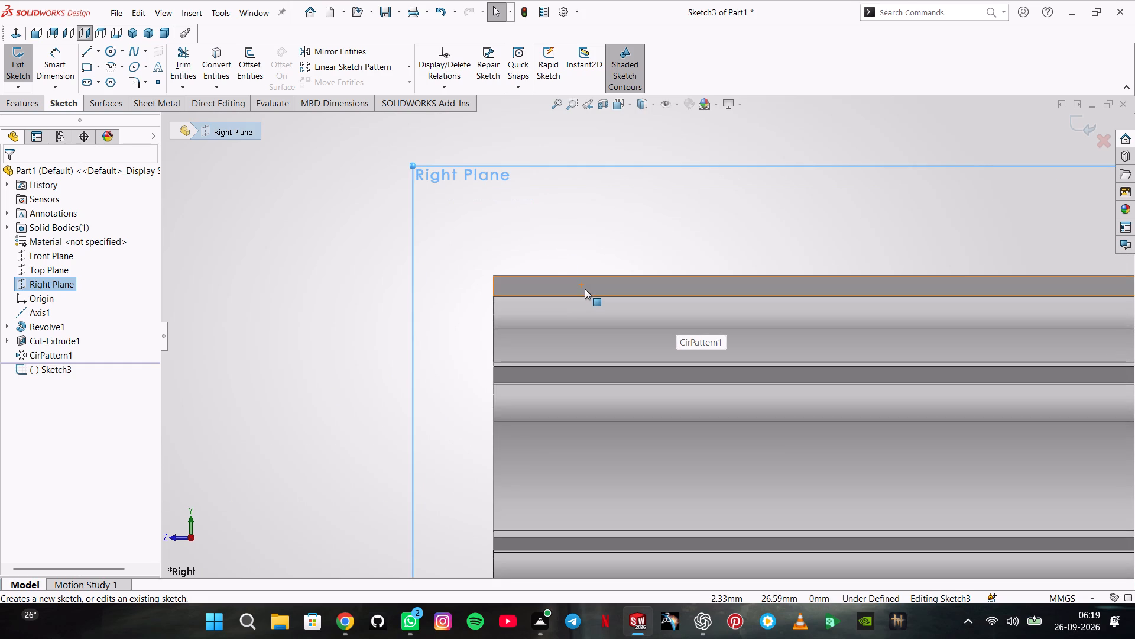
left_click(86, 70)
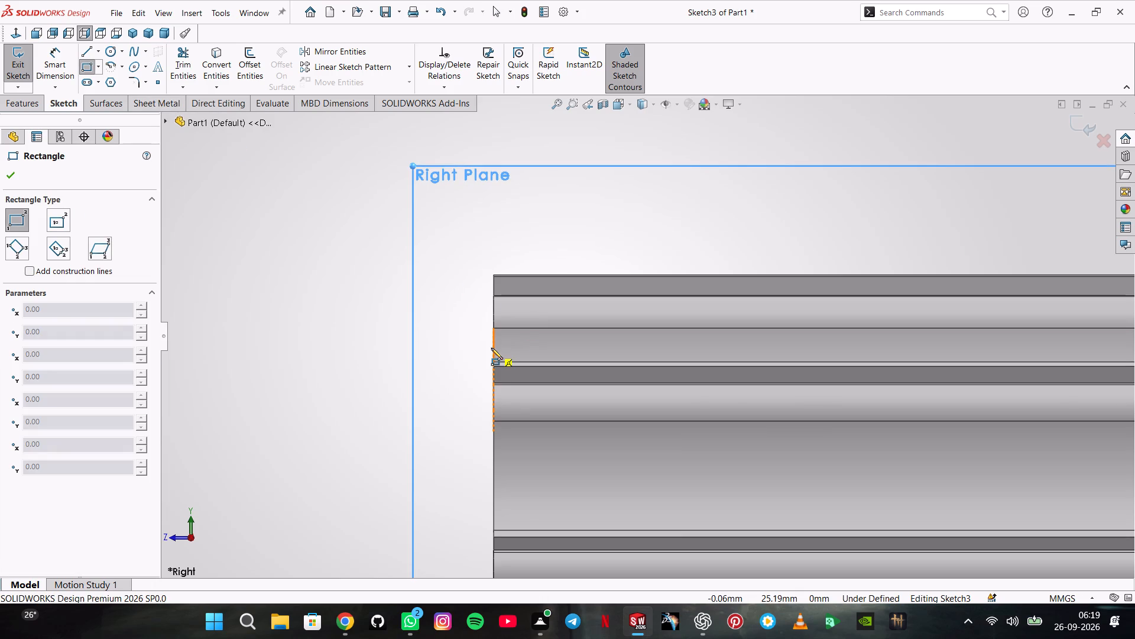
left_click(494, 348)
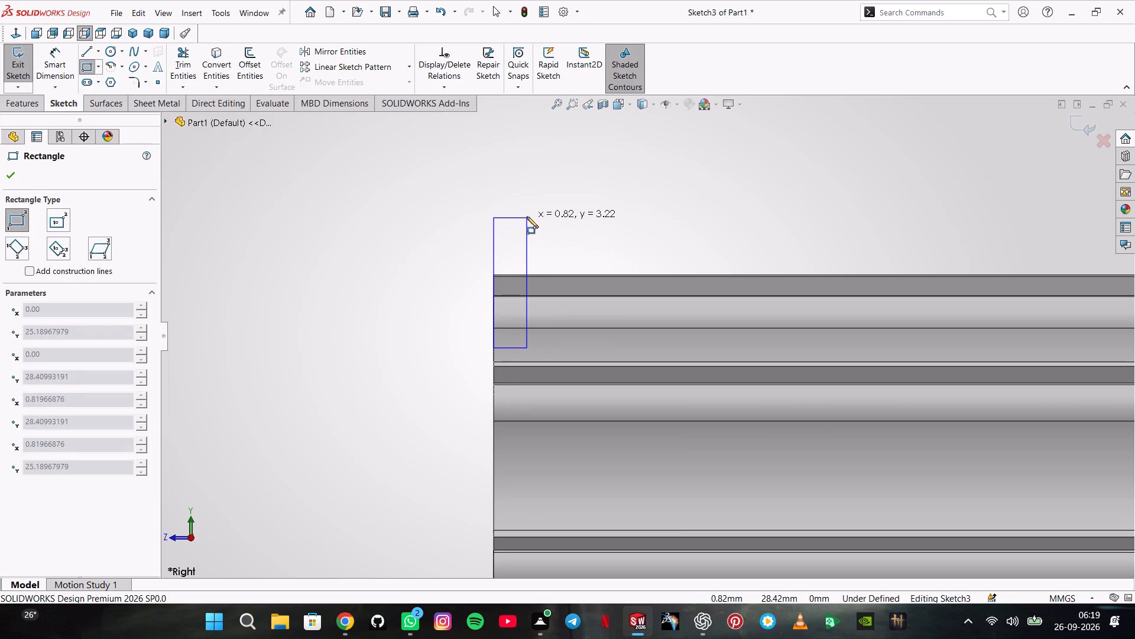
left_click(527, 201)
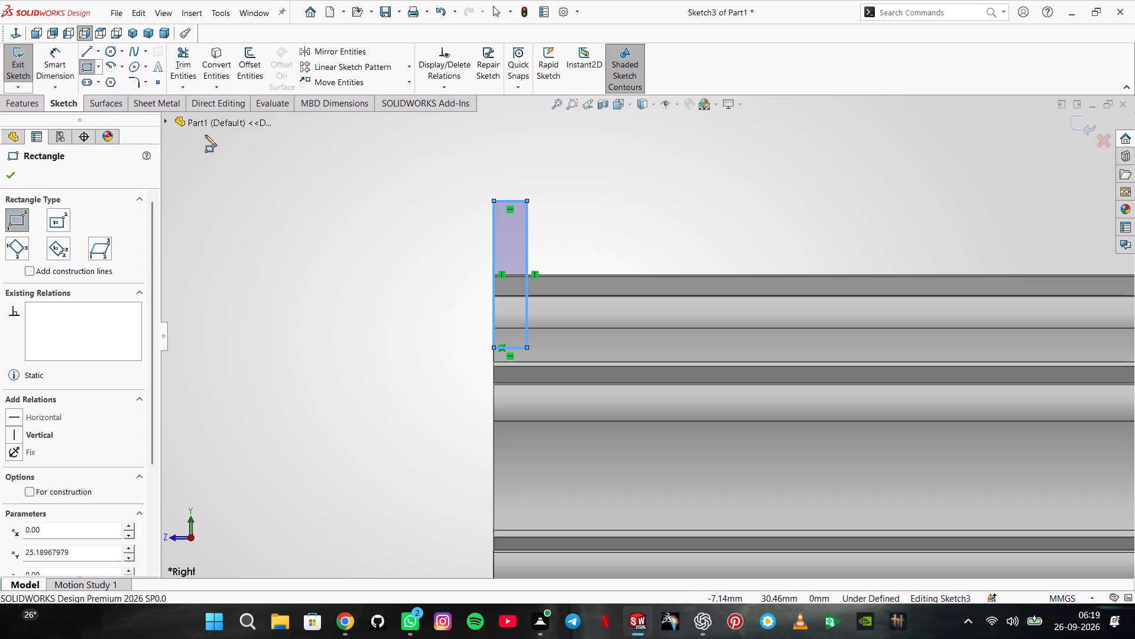
Dimension the narrow rectangle to 1.5 mm wide and 5 mm high.
left_click(59, 72)
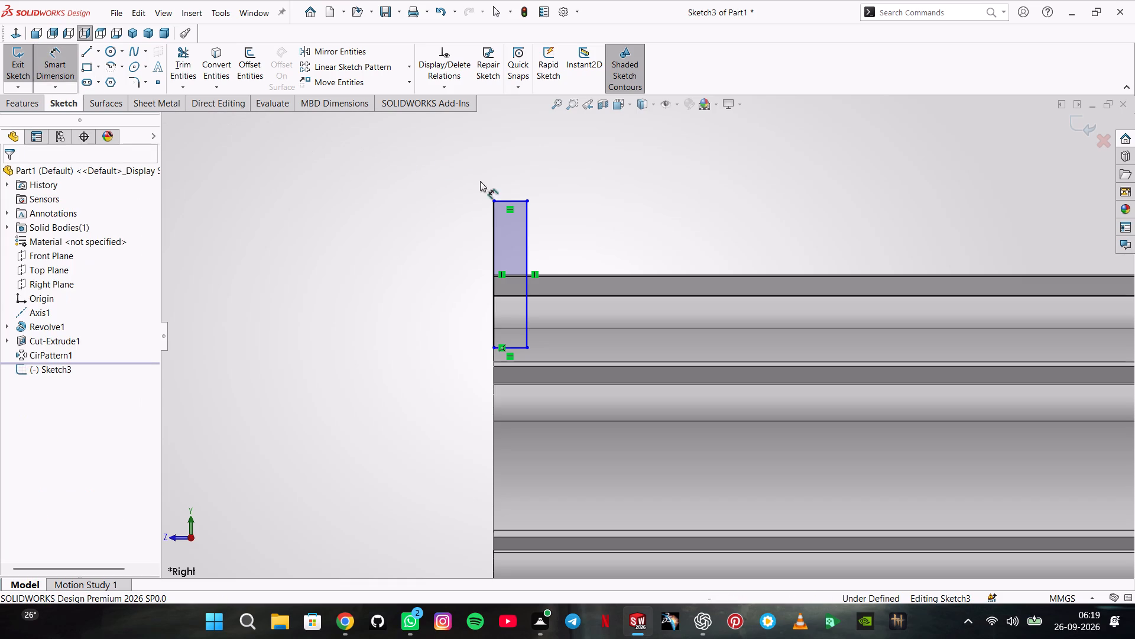
left_click(505, 199)
left_click(506, 166)
type("1.5")
key("Return")
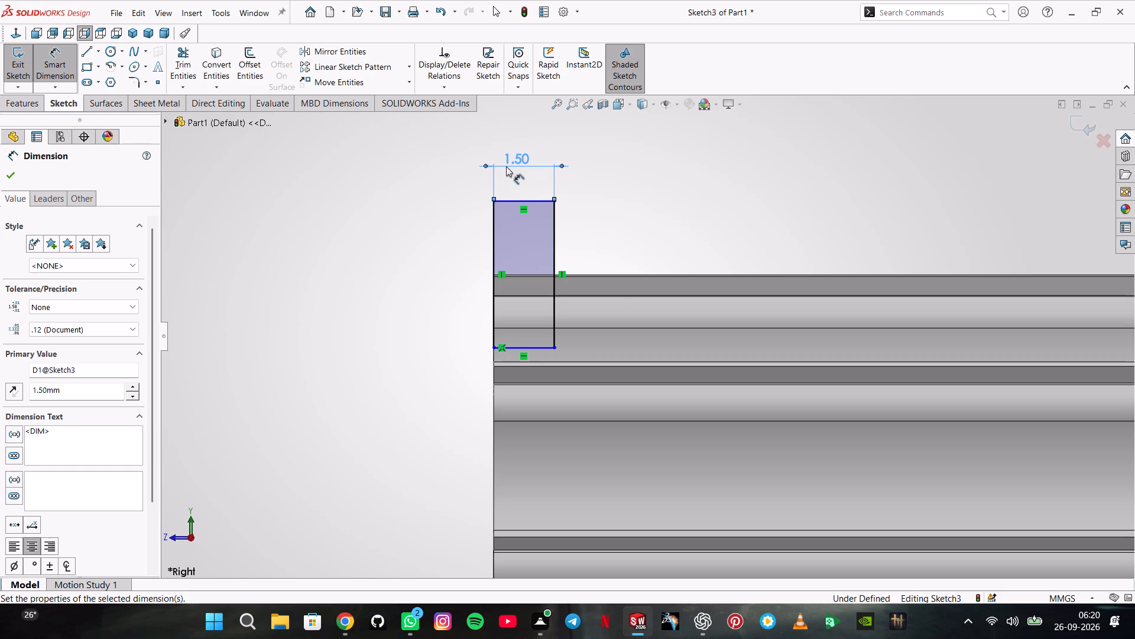
left_click(556, 248)
left_click(578, 244)
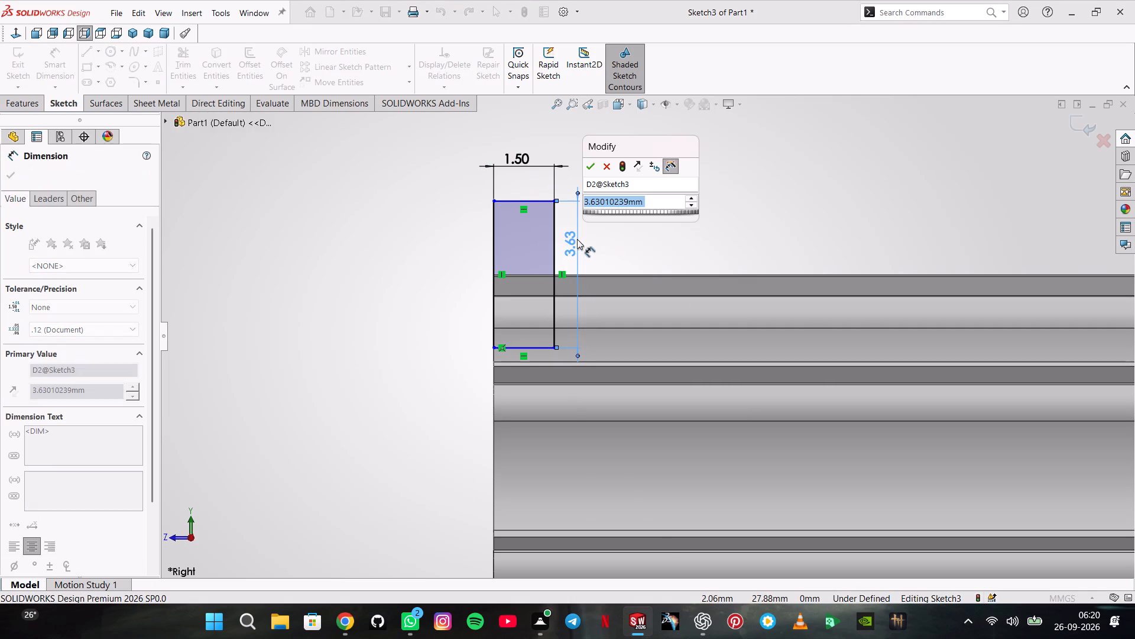
key("5")
key("Return")
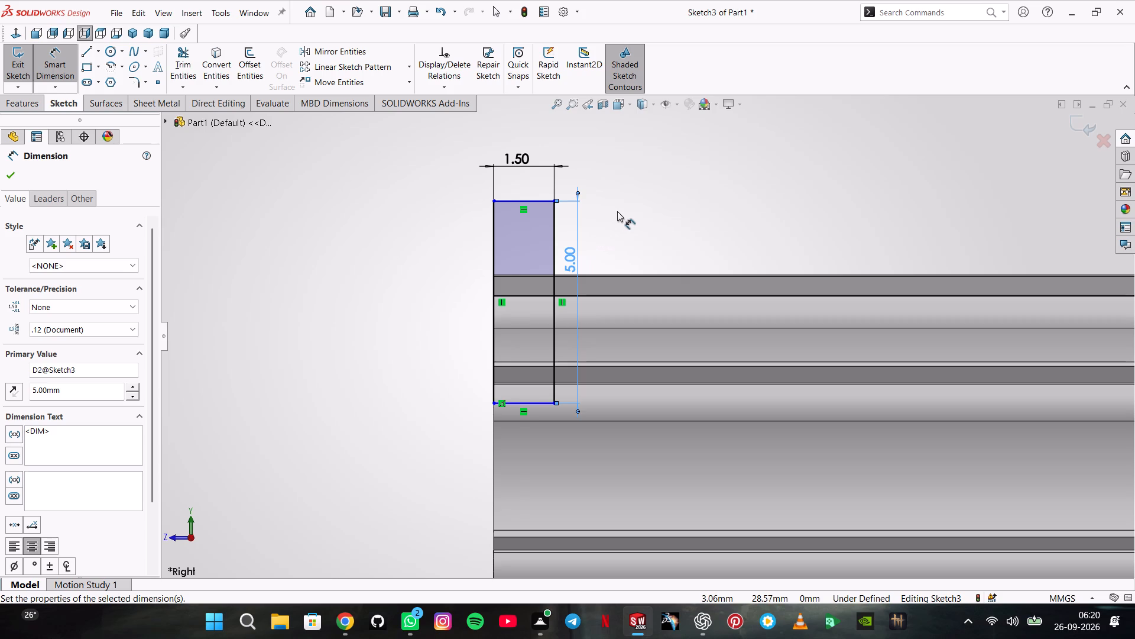
Draw a tilted 3 Point Corner Rectangle about 2.9 mm long from the narrow rectangle's upper inner corner, leaning outward past the end face.
scroll(617, 211, "up", 1)
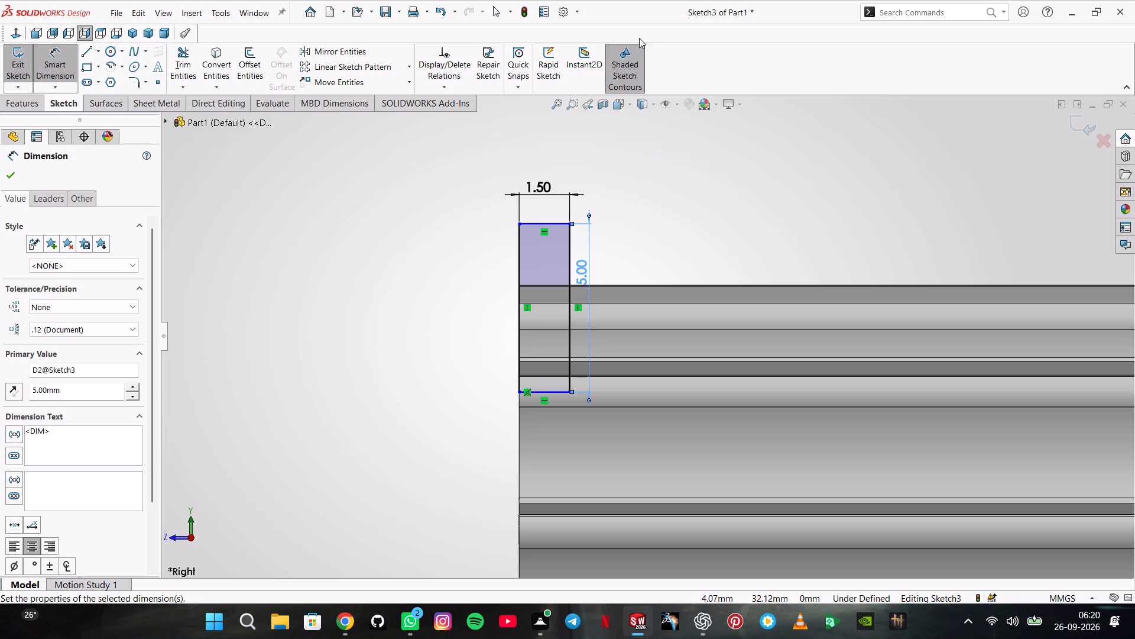
left_click(86, 64)
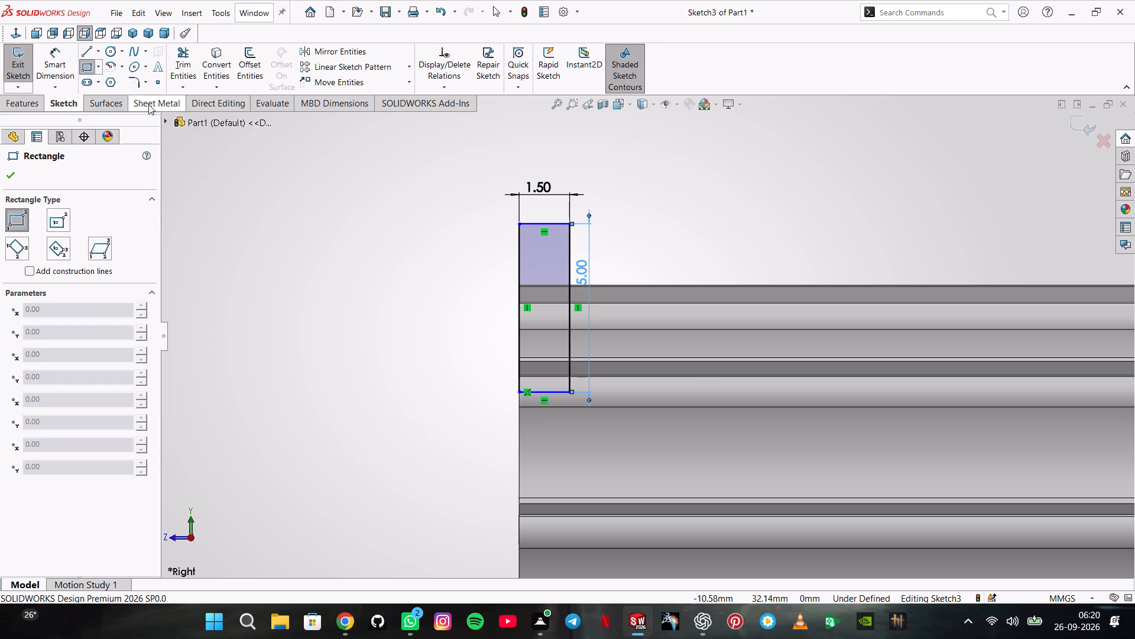
left_click(99, 64)
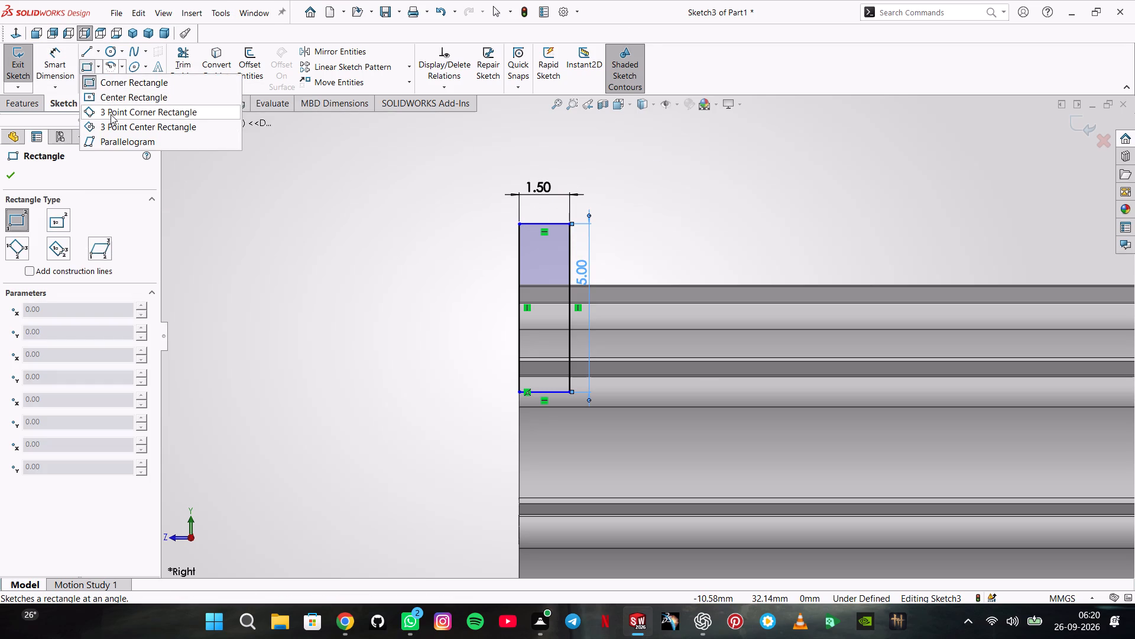
left_click(111, 114)
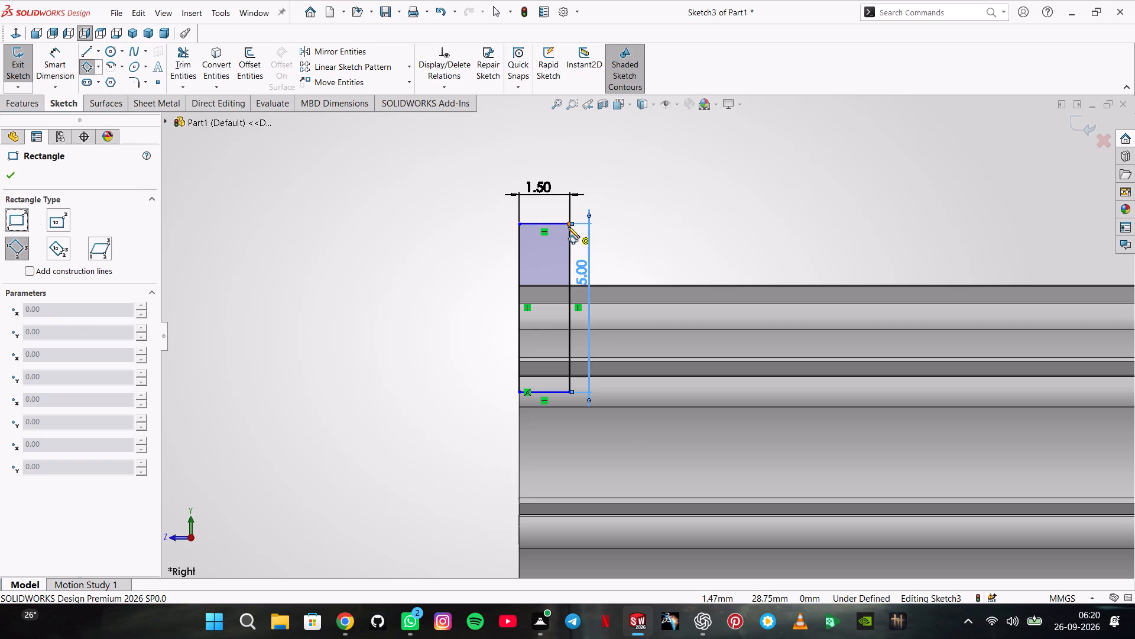
left_click(568, 226)
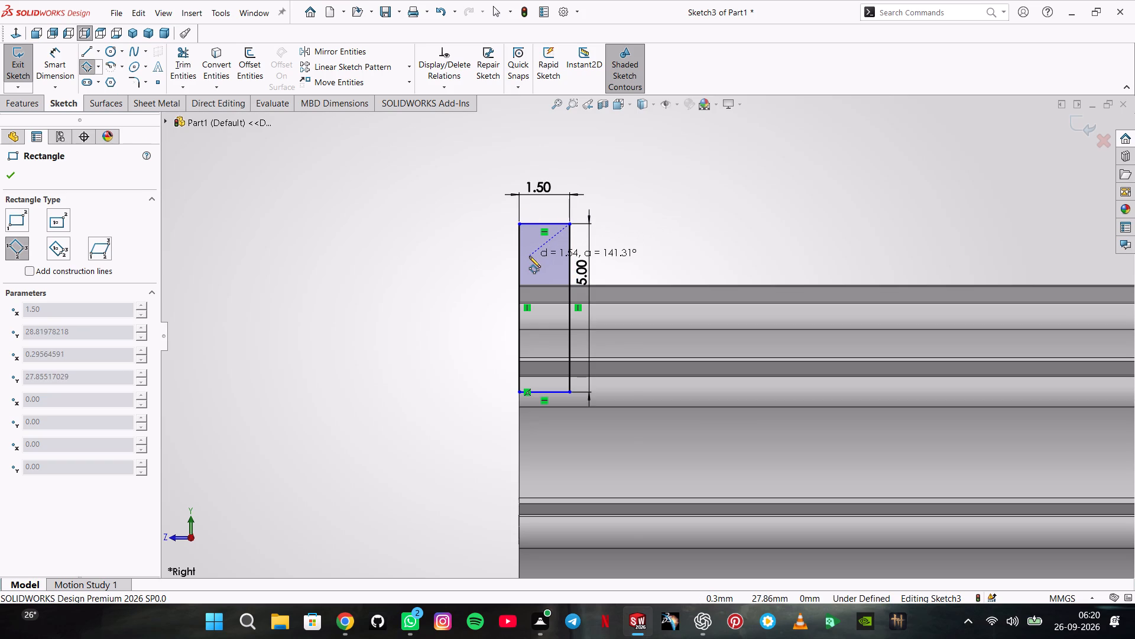
left_click(526, 257)
left_click(492, 161)
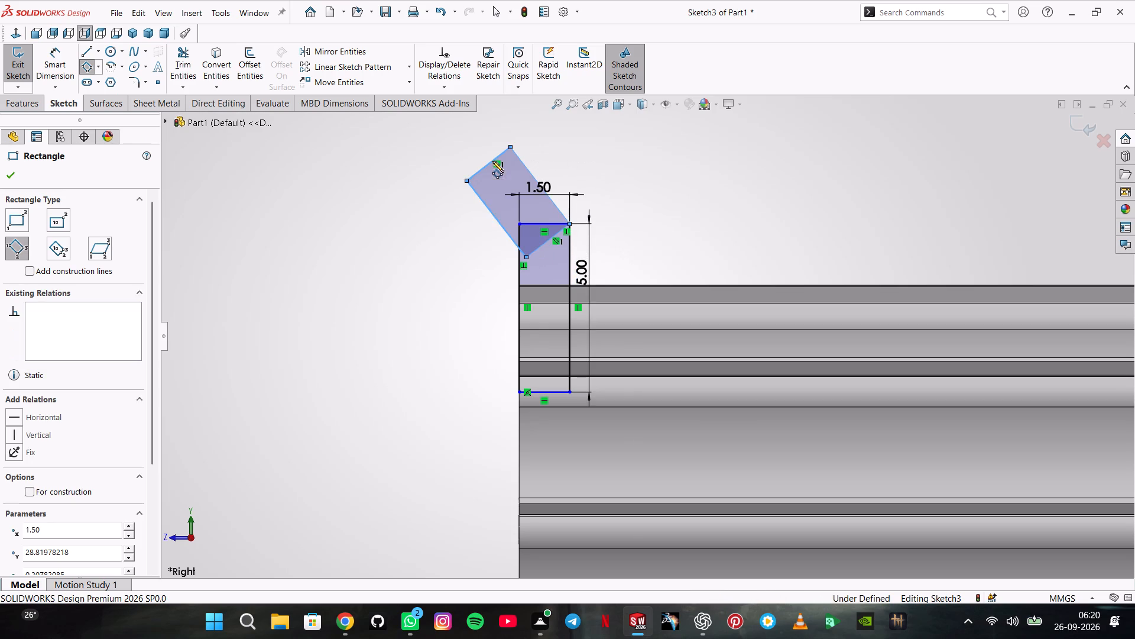
Dimension the vertical distance between the tilted rectangle's topmost corner and the corner shared with the narrow rectangle as 2.45 mm.
left_click(63, 75)
left_click(488, 169)
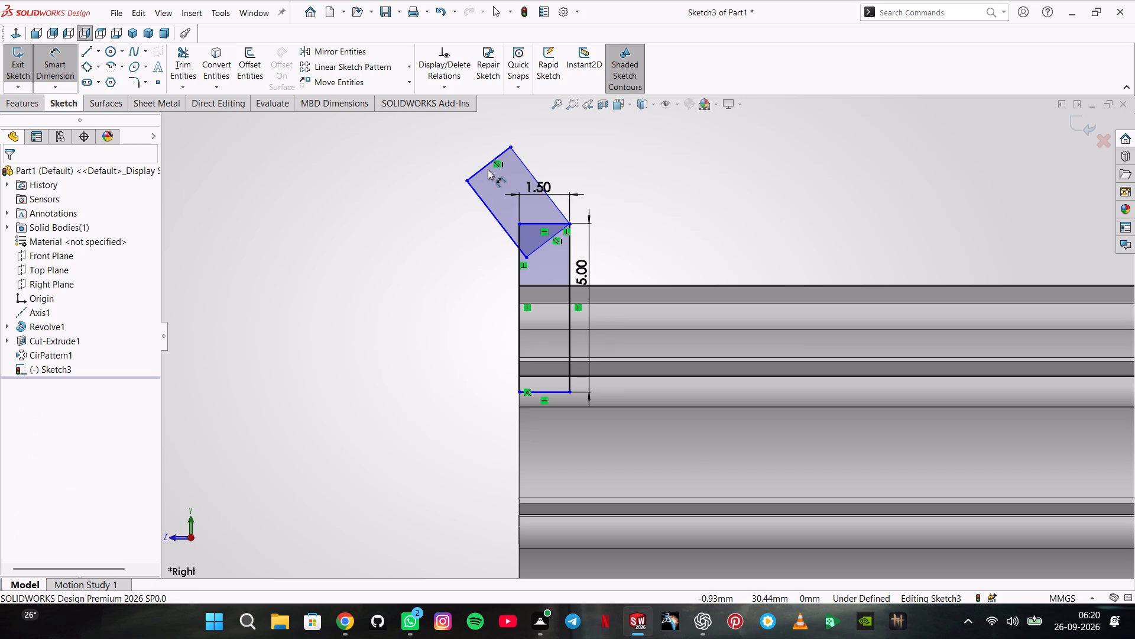
left_click(513, 149)
left_click(570, 222)
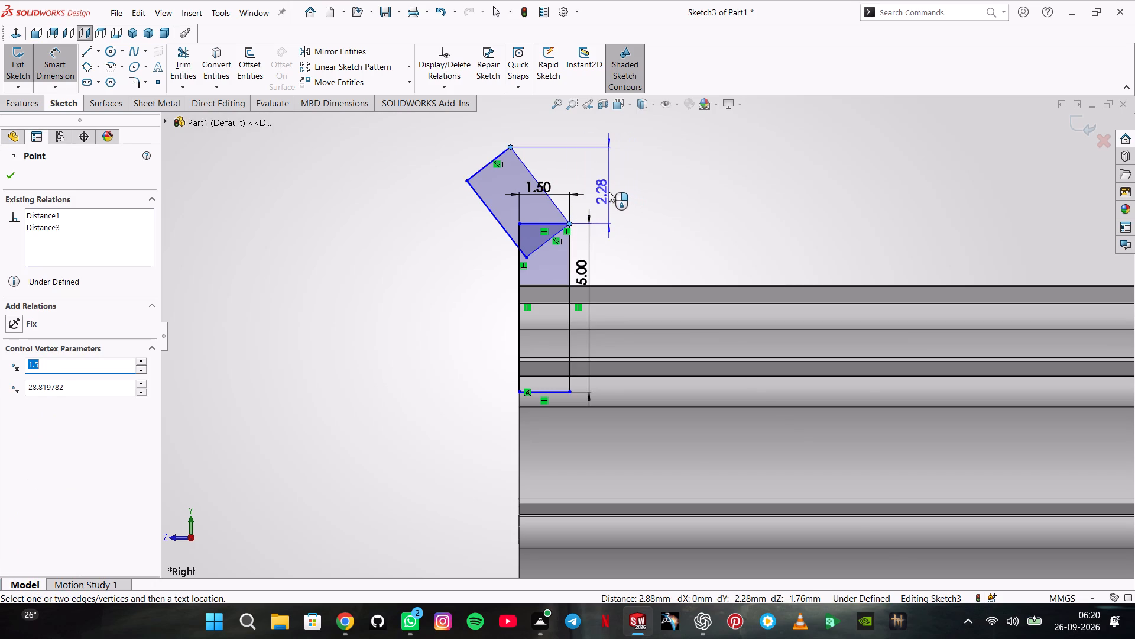
left_click(609, 192)
type("2.45")
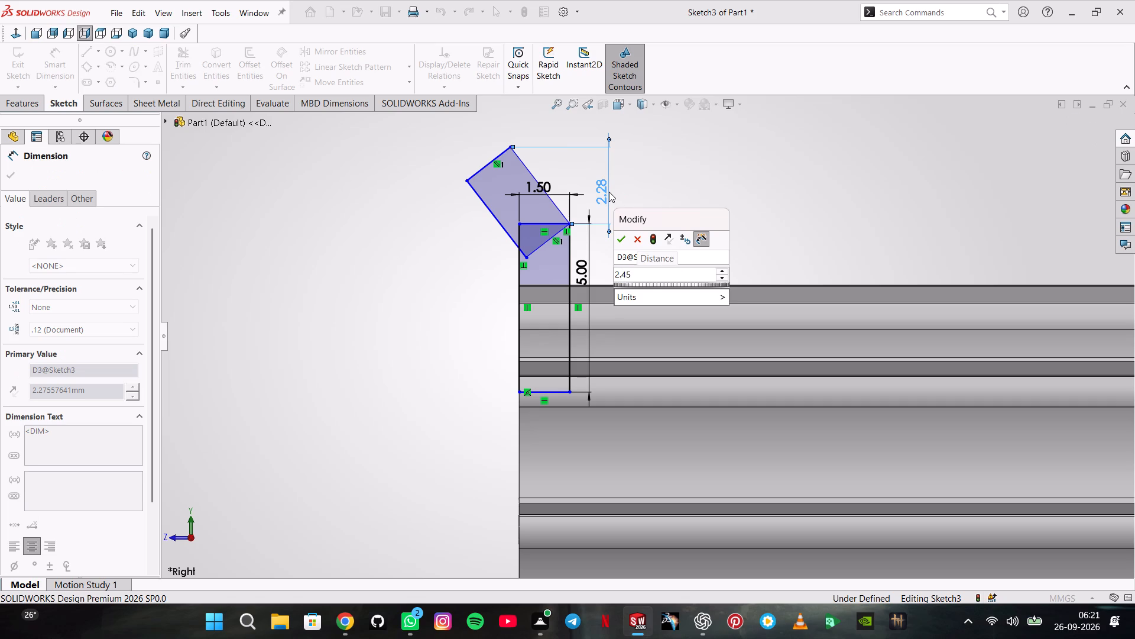
key("Return")
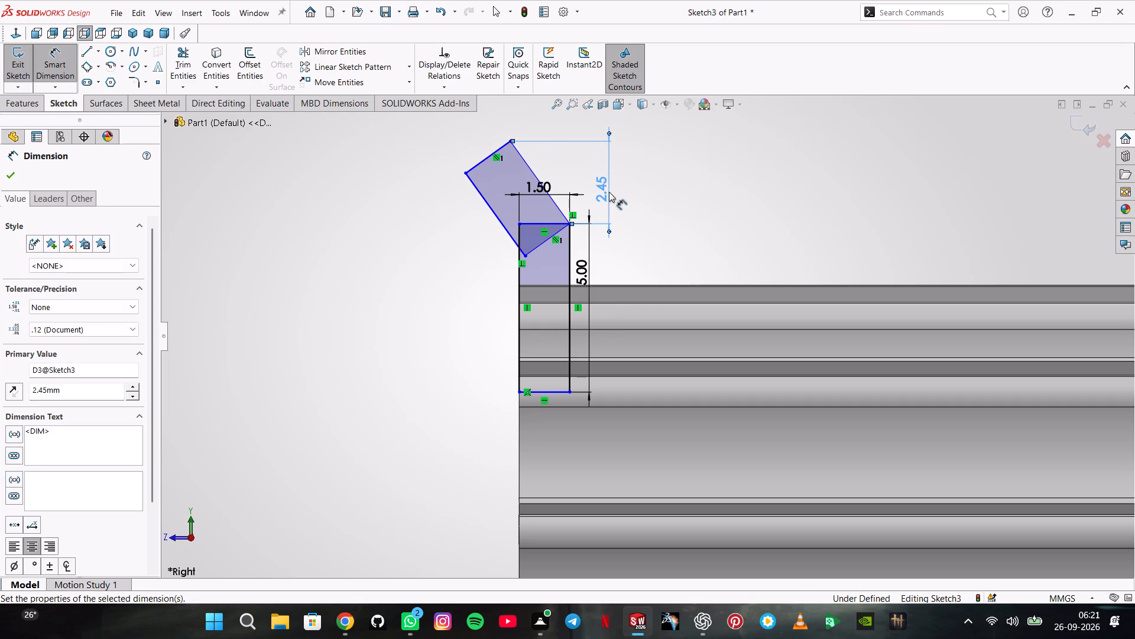
Set the vertical dimension of the tilted rectangle's inner long side to 2.4 mm.
double_click(608, 192)
type("2.4")
key("Return")
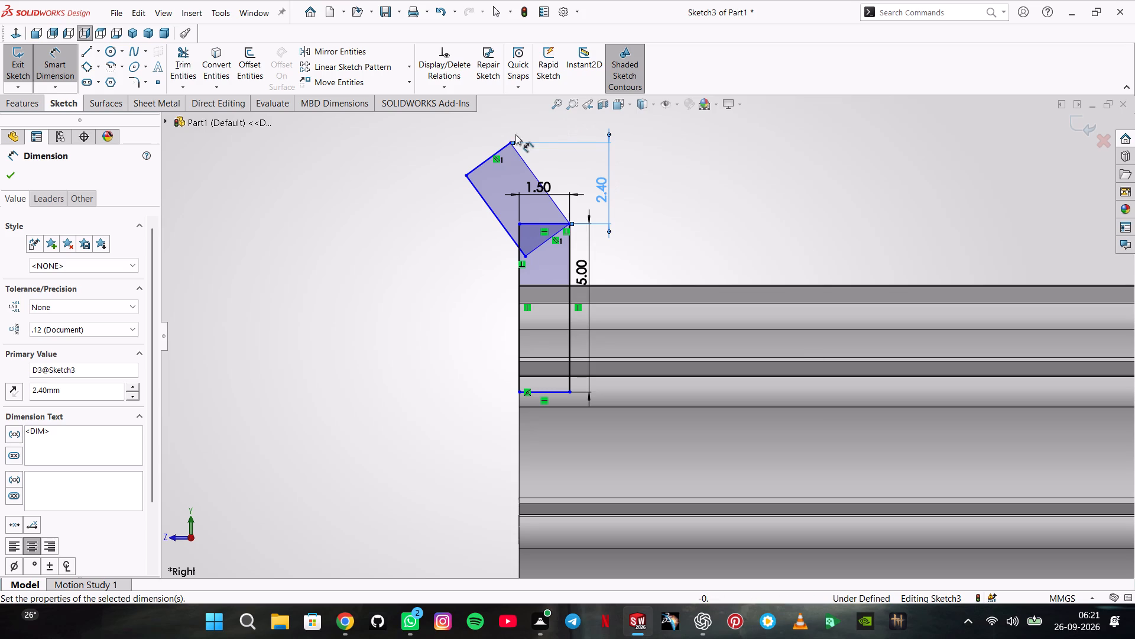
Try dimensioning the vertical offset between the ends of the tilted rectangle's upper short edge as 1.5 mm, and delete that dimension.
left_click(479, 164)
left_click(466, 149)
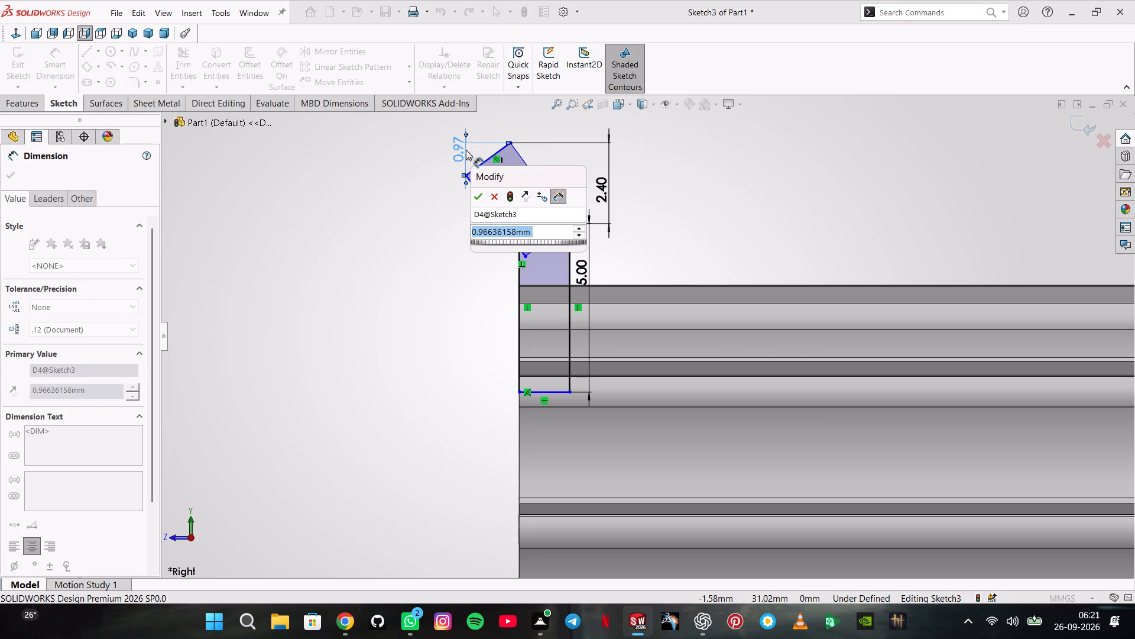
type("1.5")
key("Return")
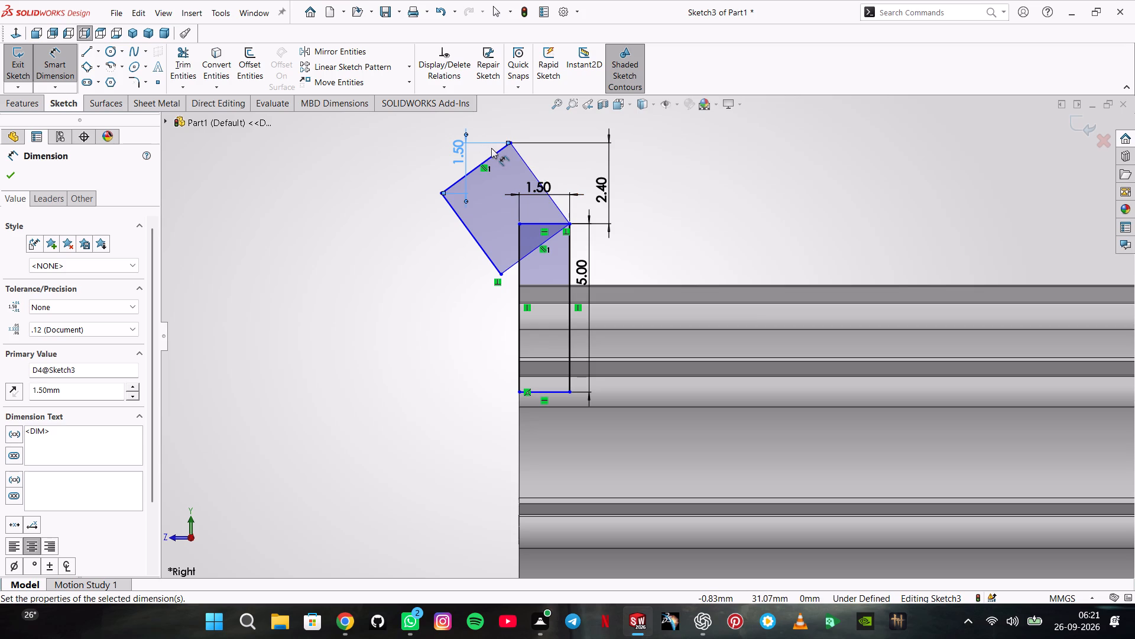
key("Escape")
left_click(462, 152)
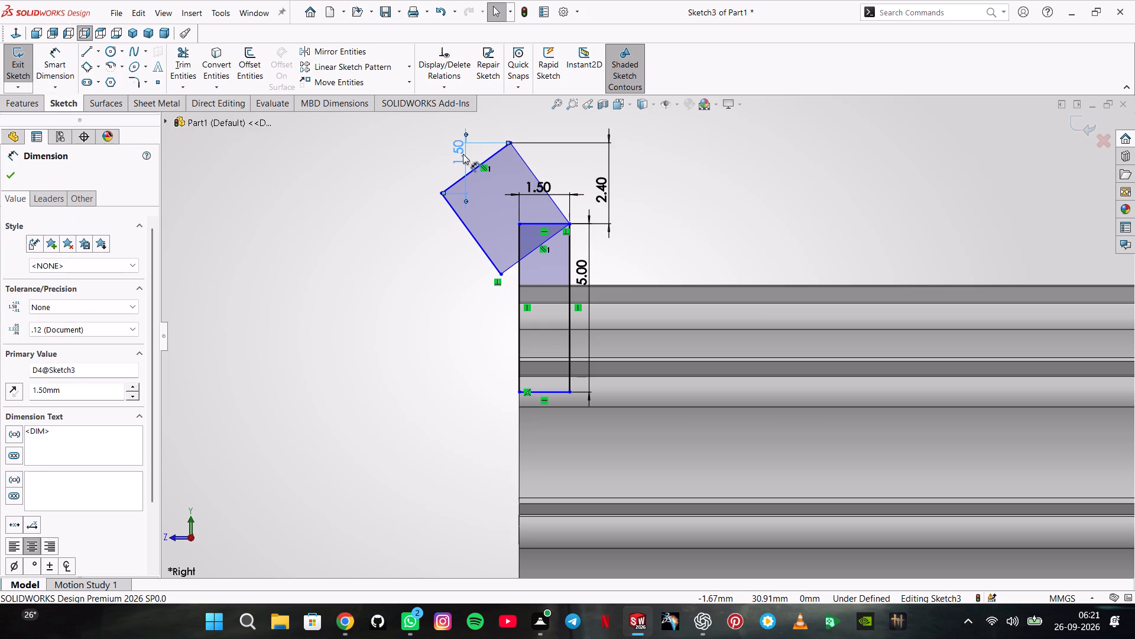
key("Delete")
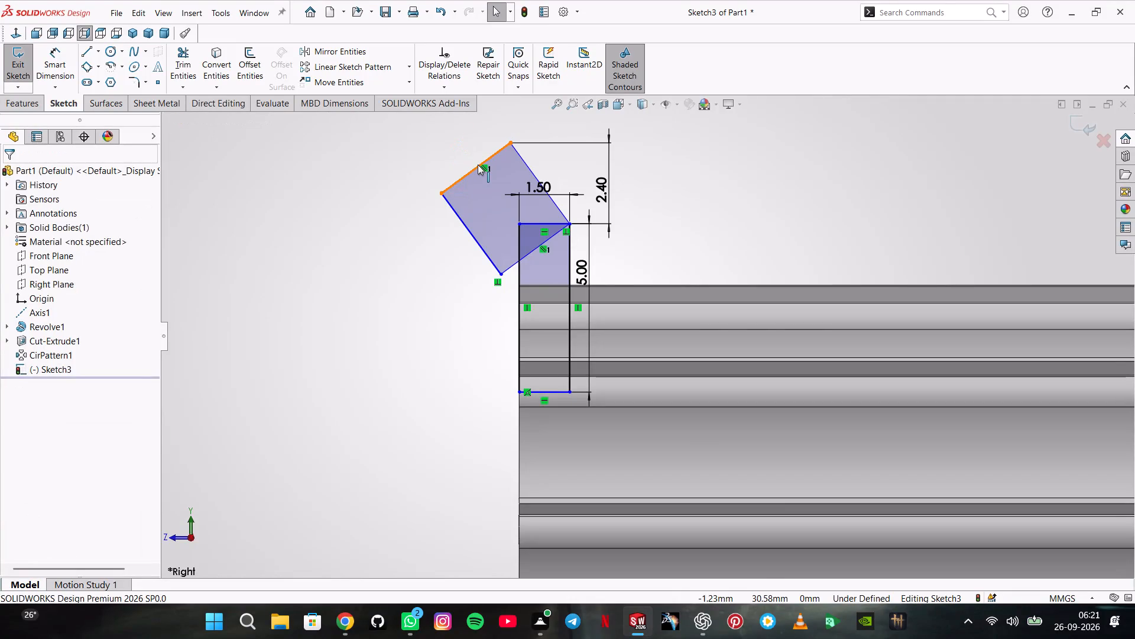
Dimension the tilted rectangle's upper short edge along its own direction as 1.5 mm.
left_click(478, 164)
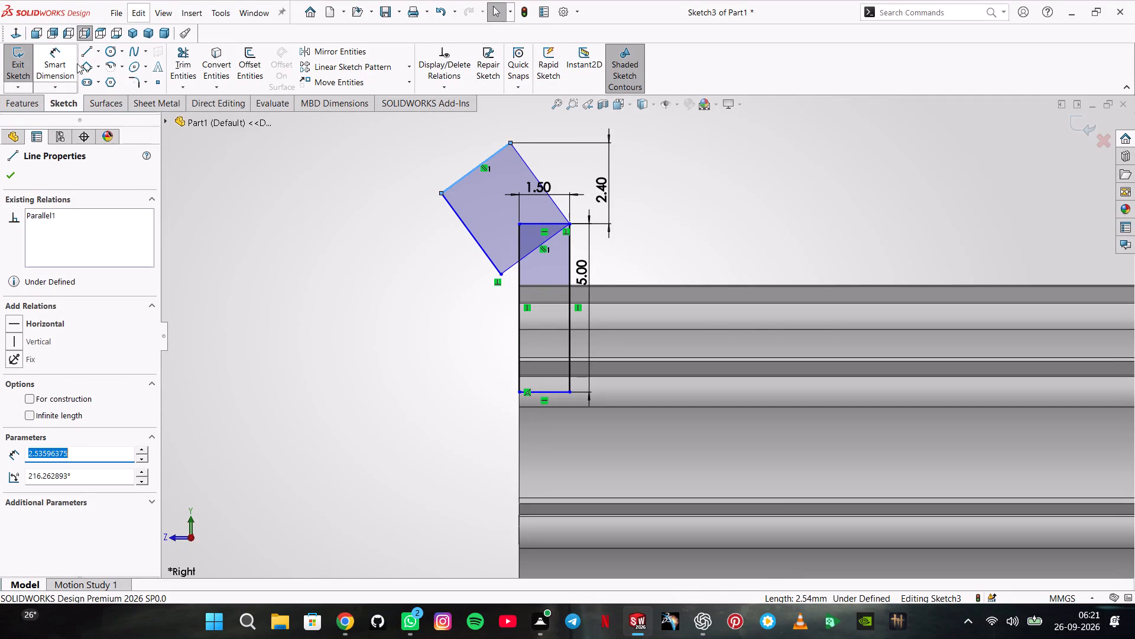
left_click(74, 64)
left_click(49, 58)
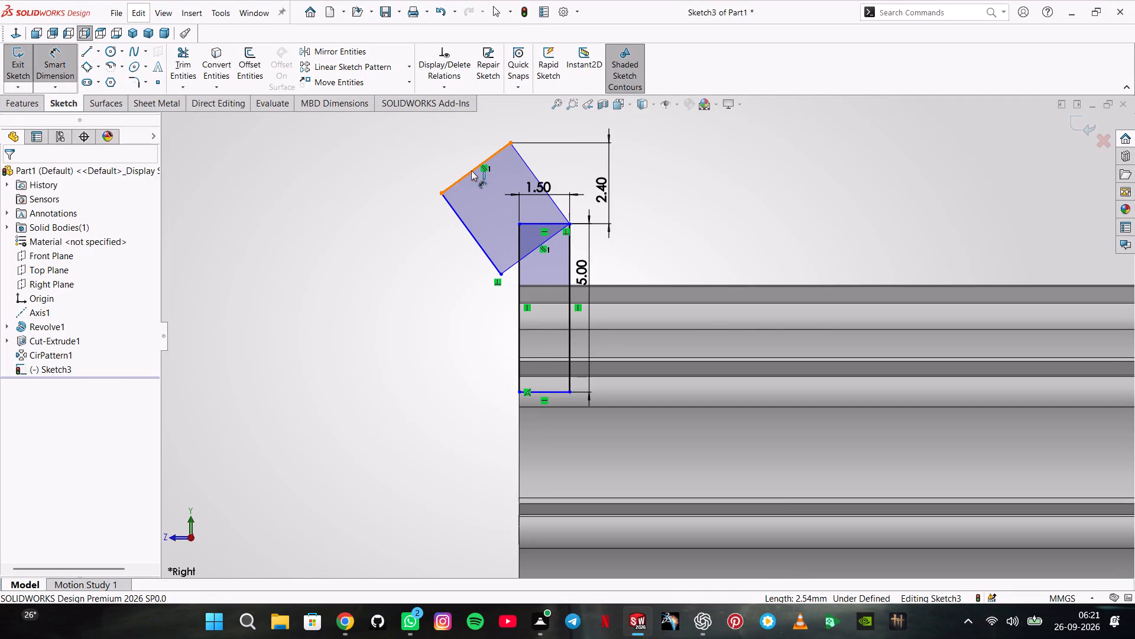
left_click(471, 170)
left_click(460, 150)
type("1.5")
key("Return")
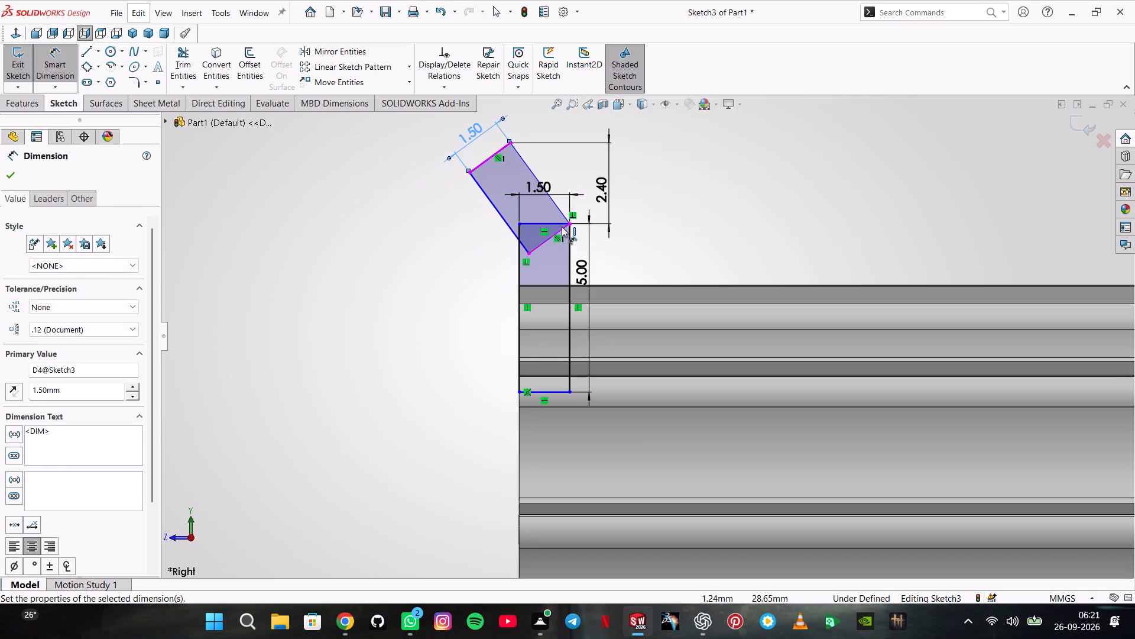
Dimension the angle between the tilted rectangle's inner long side and the narrow rectangle's inner vertical side as 165°.
left_click(557, 206)
left_click(570, 244)
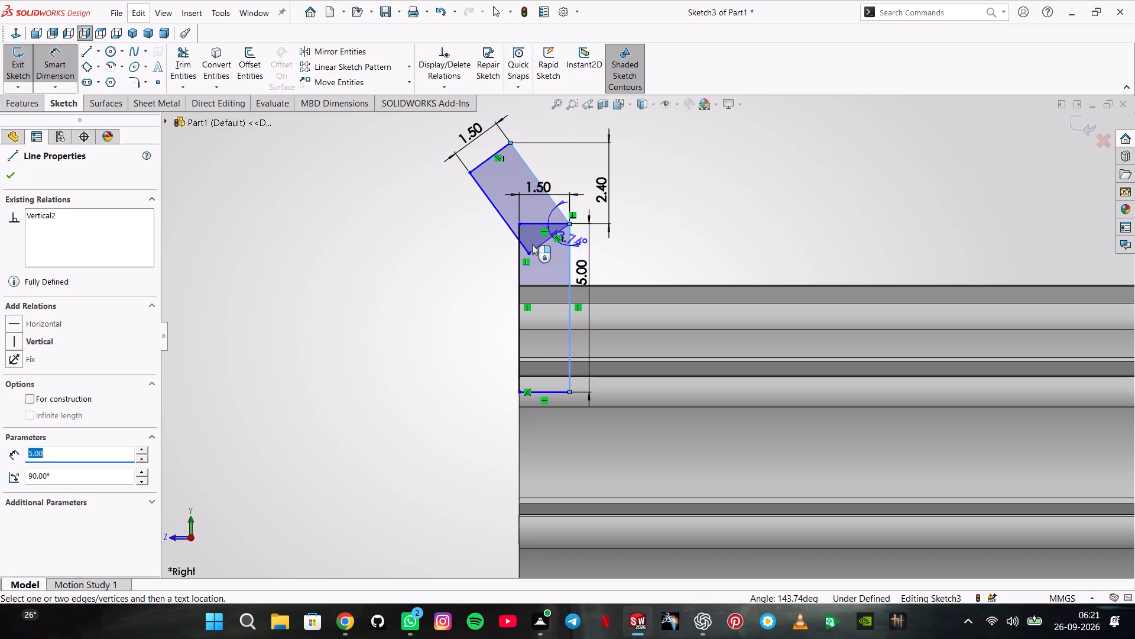
left_click(452, 246)
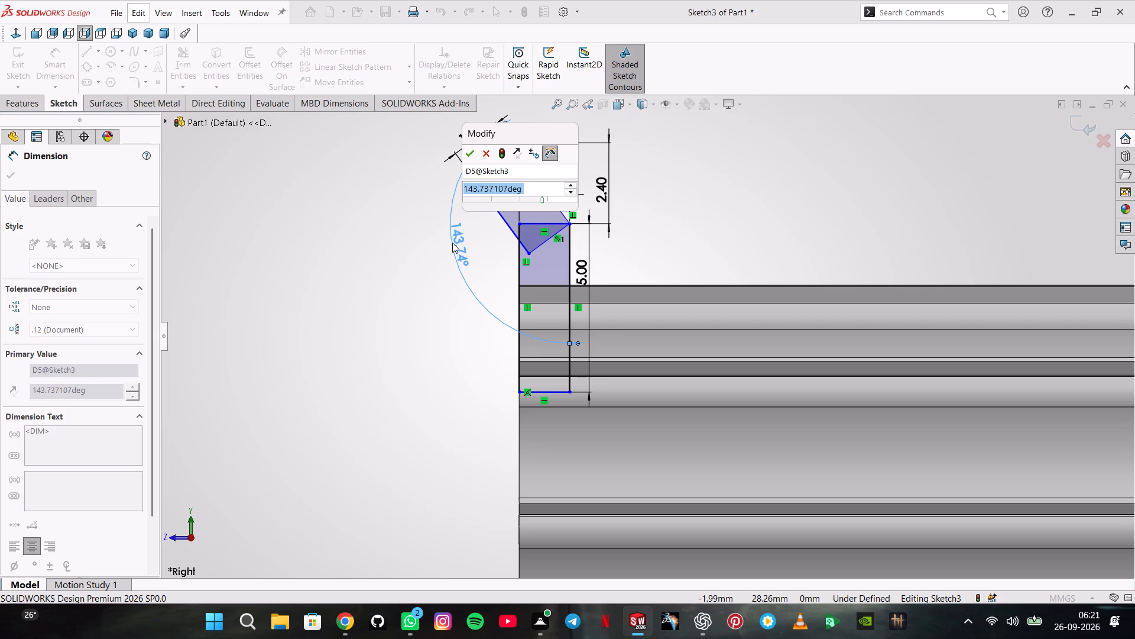
type("16")
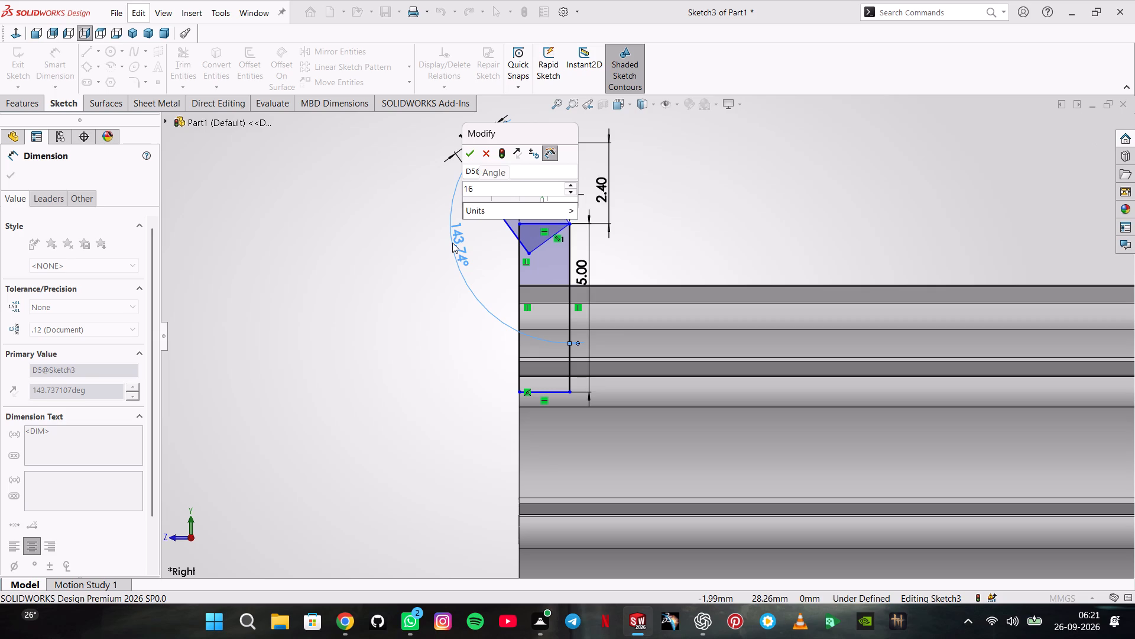
key("5")
key("Return")
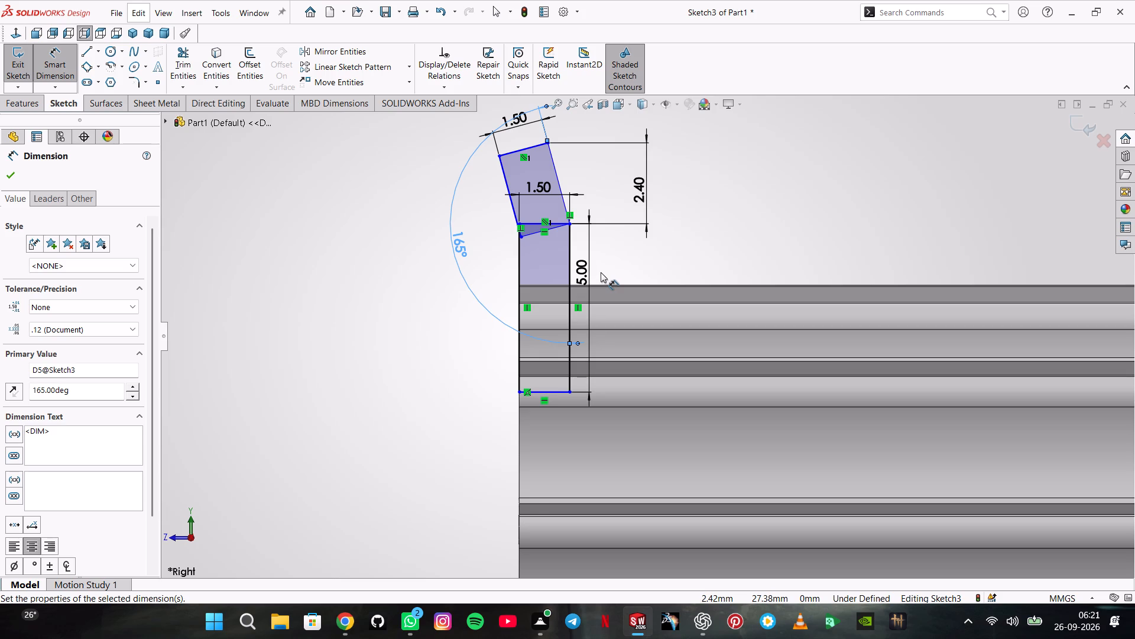
Dimension the distance from the part's top rim edge up to the narrow rectangle's top edge as 0.7 mm.
scroll(601, 272, "up", 1)
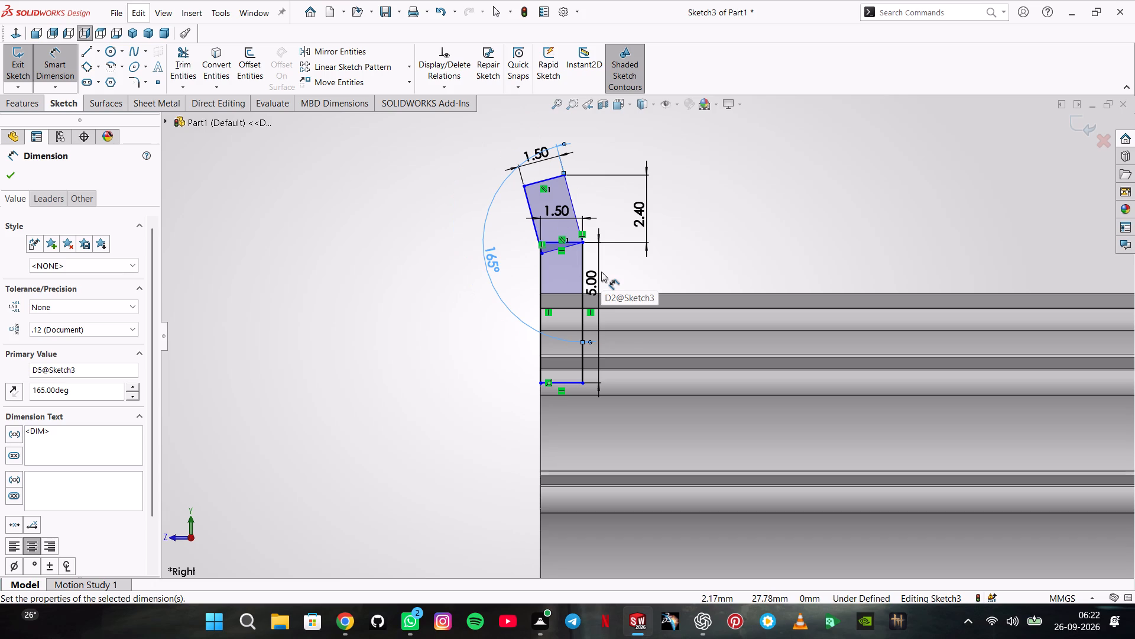
scroll(666, 270, "down", 5)
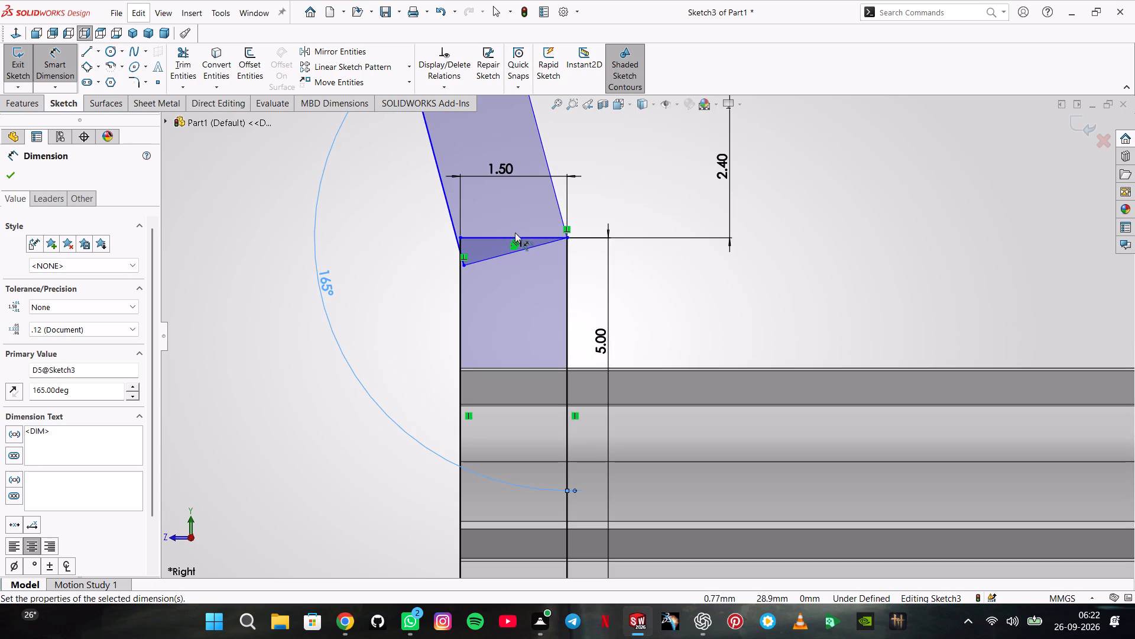
left_click(502, 240)
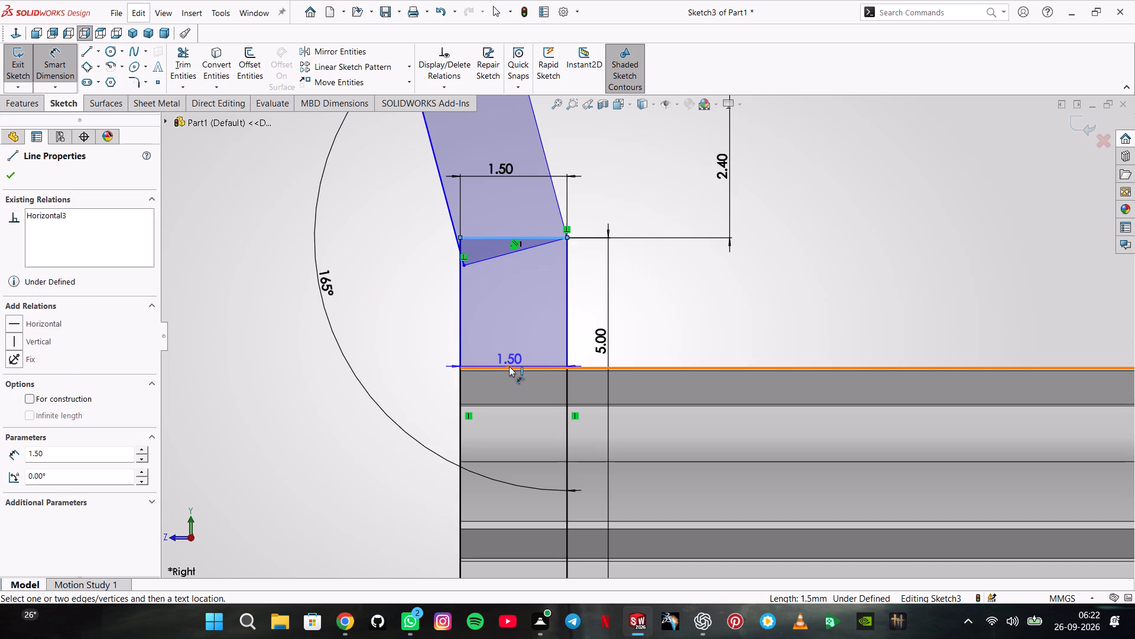
left_click(509, 366)
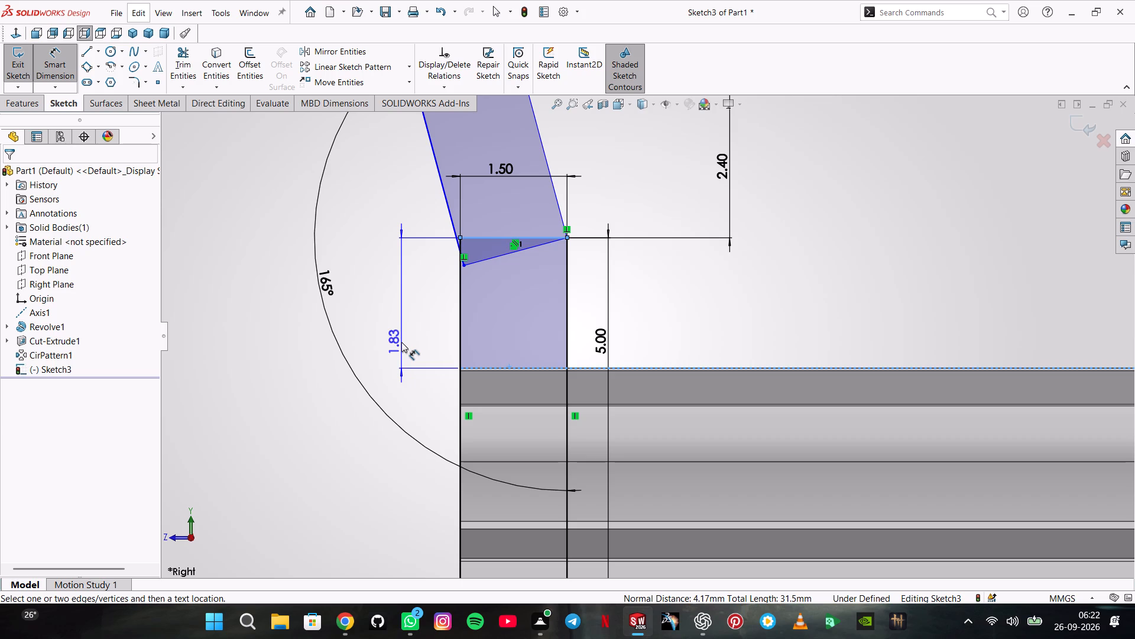
left_click(401, 342)
type("0.7")
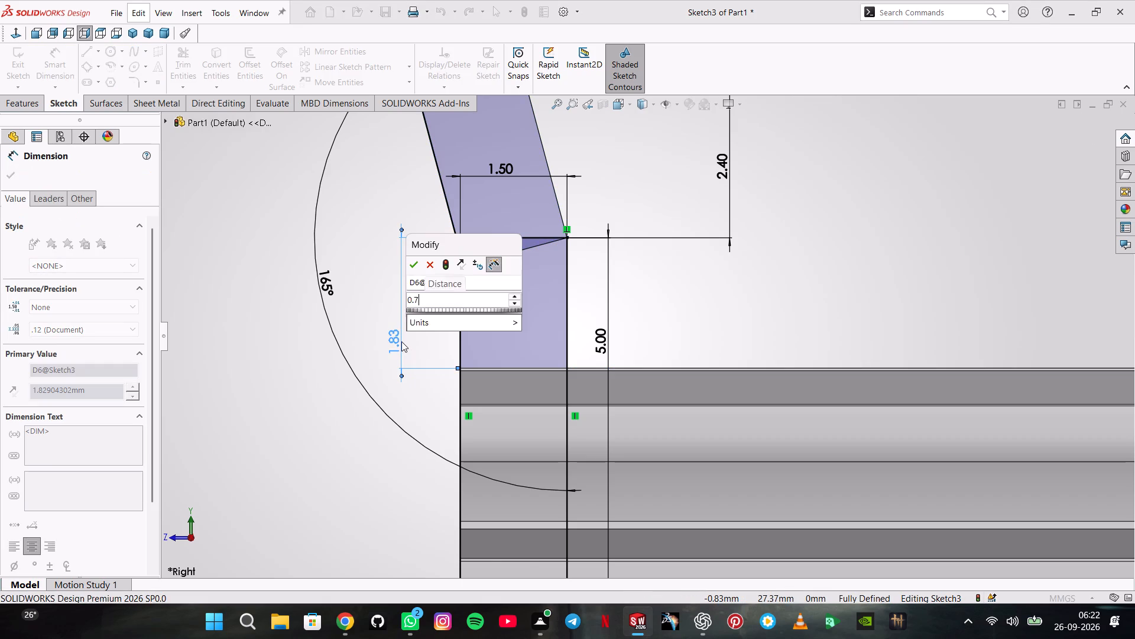
key("Return")
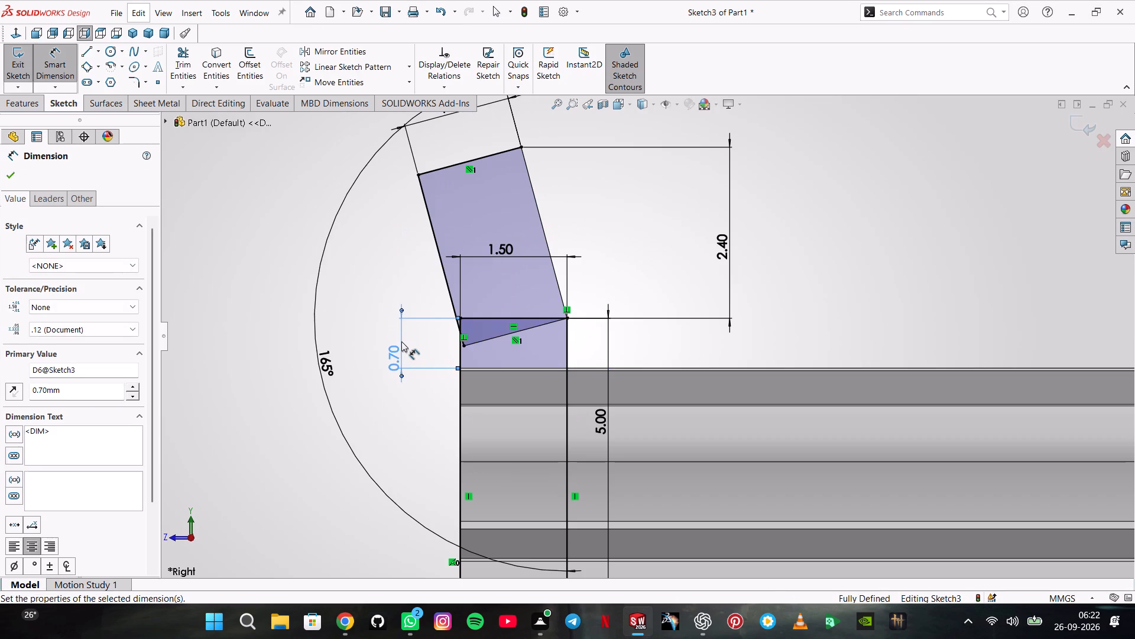
scroll(511, 325, "up", 3)
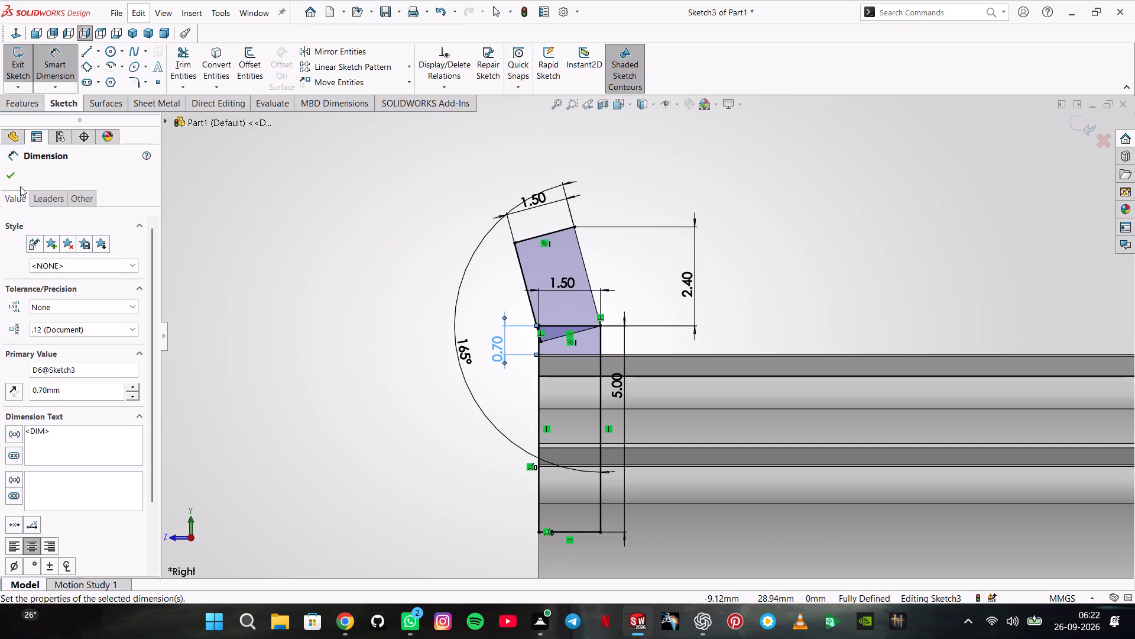
left_click(3, 169)
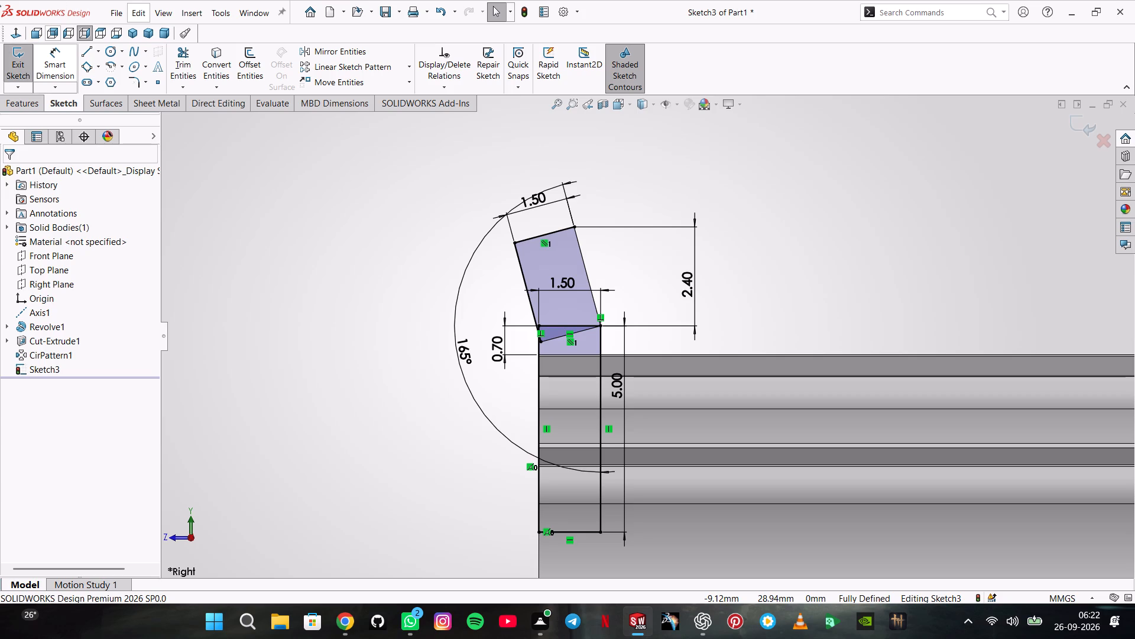
Convert the narrow rectangle's top edge and the tilted rectangle's lower short edge to construction geometry.
scroll(572, 287, "down", 6)
right_click(563, 427)
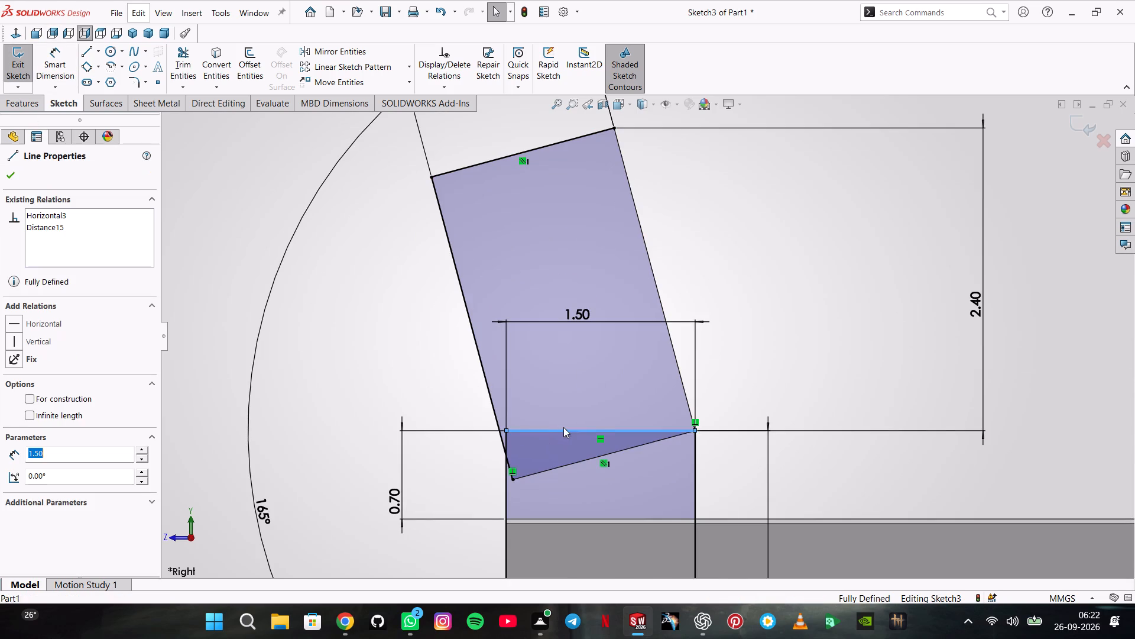
left_click(593, 383)
right_click(565, 468)
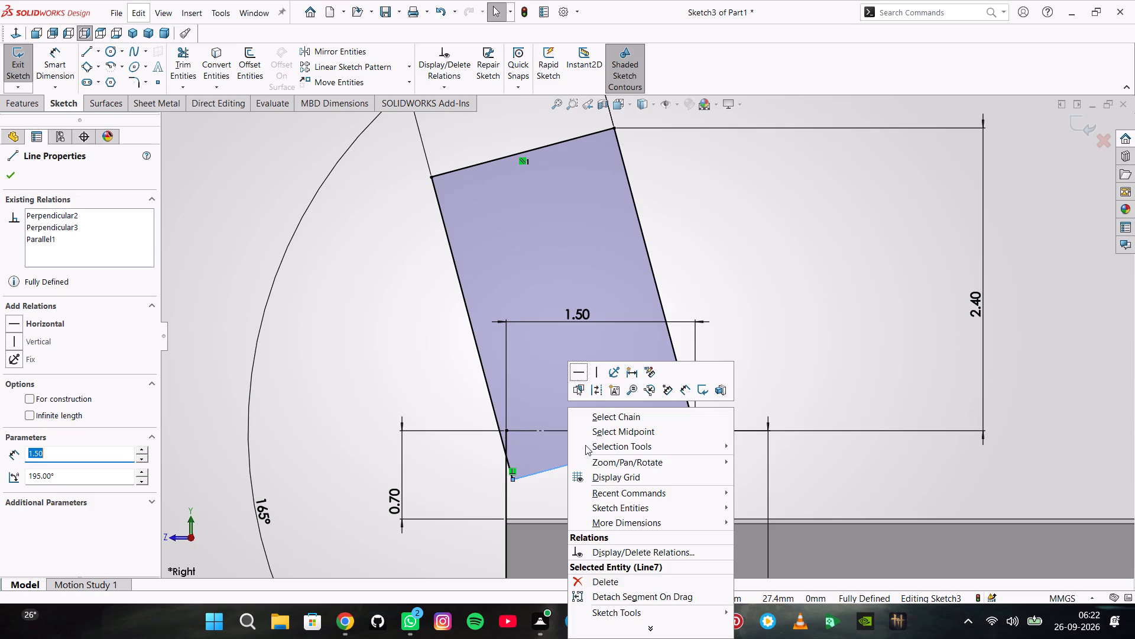
left_click(594, 394)
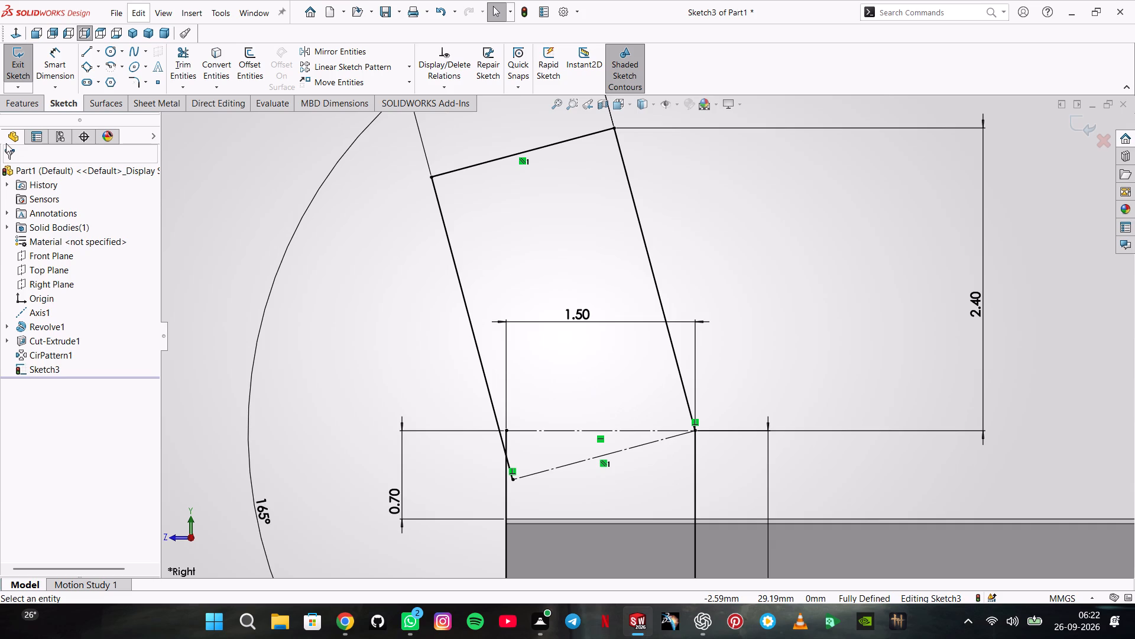
Draw a vertical centerline about 5.86 mm long upward from the midpoint of the part's top rim edge.
left_click(93, 48)
left_click(99, 54)
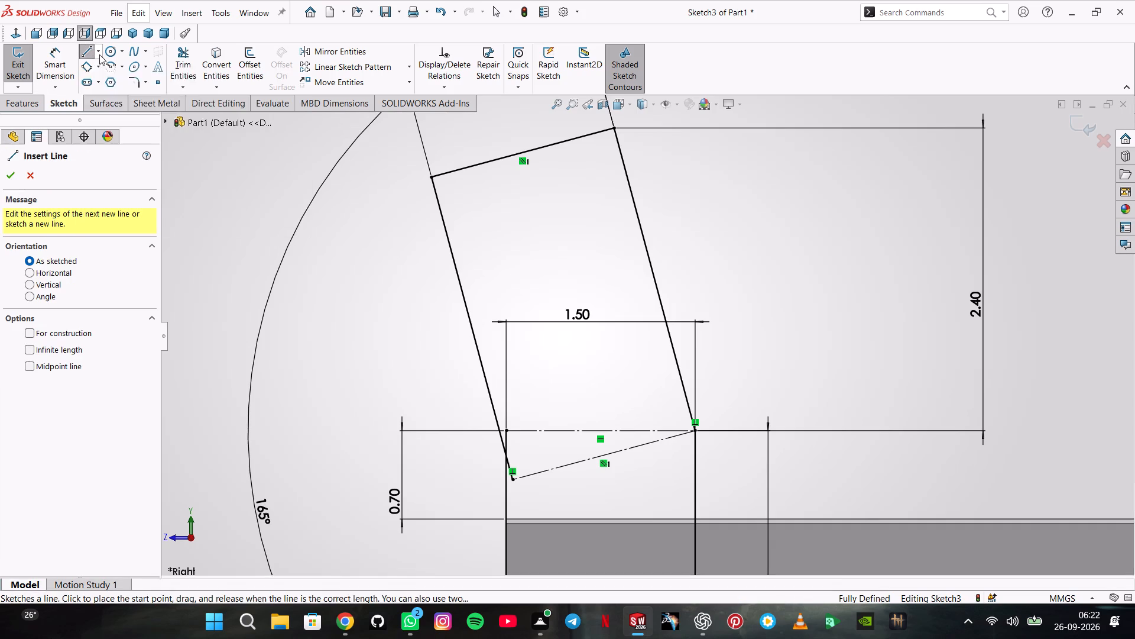
left_click(106, 78)
scroll(699, 198, "up", 4)
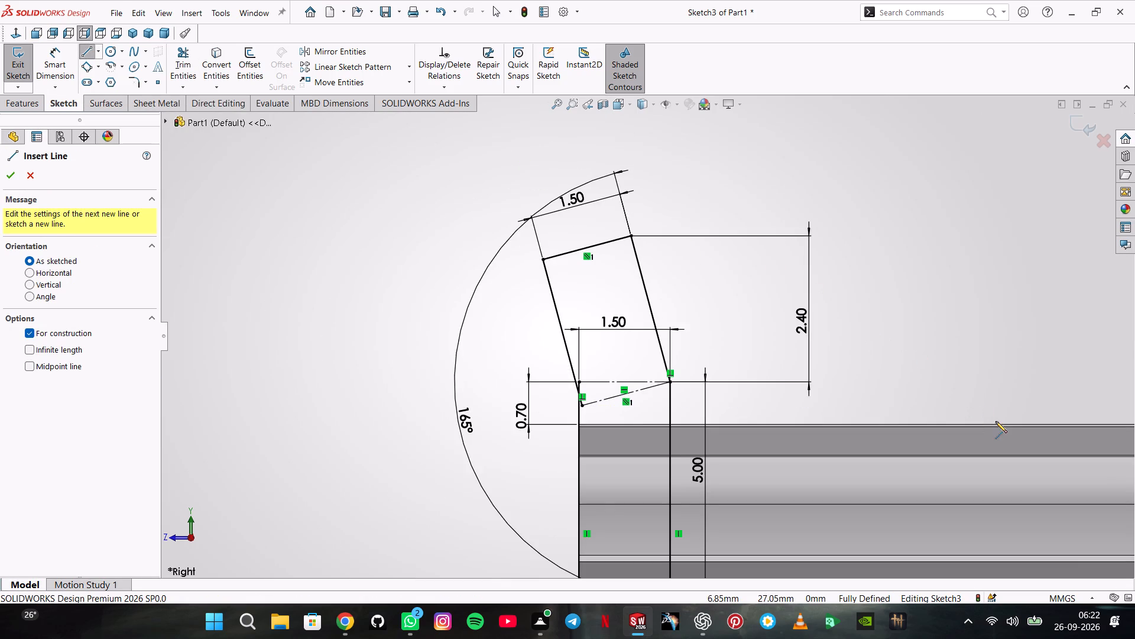
scroll(1094, 405, "up", 4)
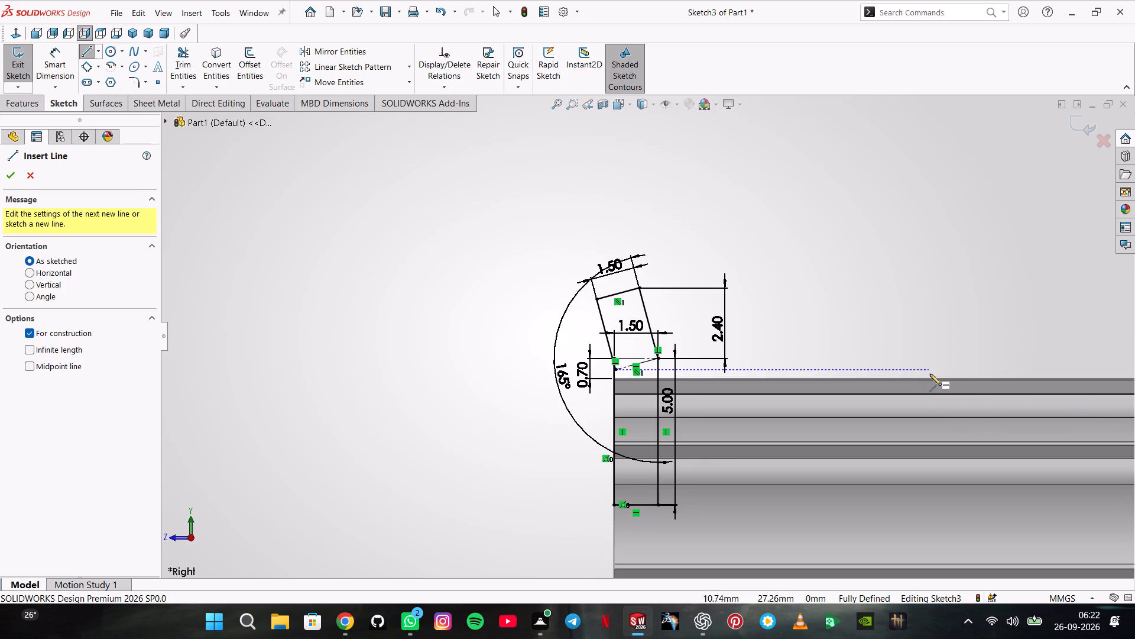
scroll(942, 373, "down", 5)
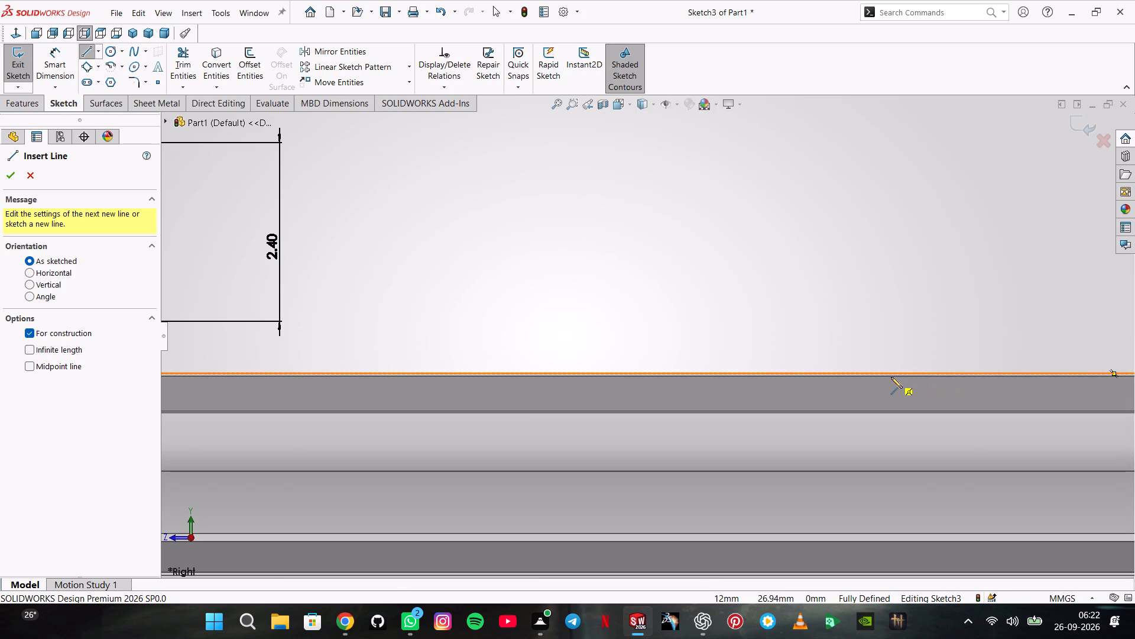
scroll(1134, 373, "down", 5)
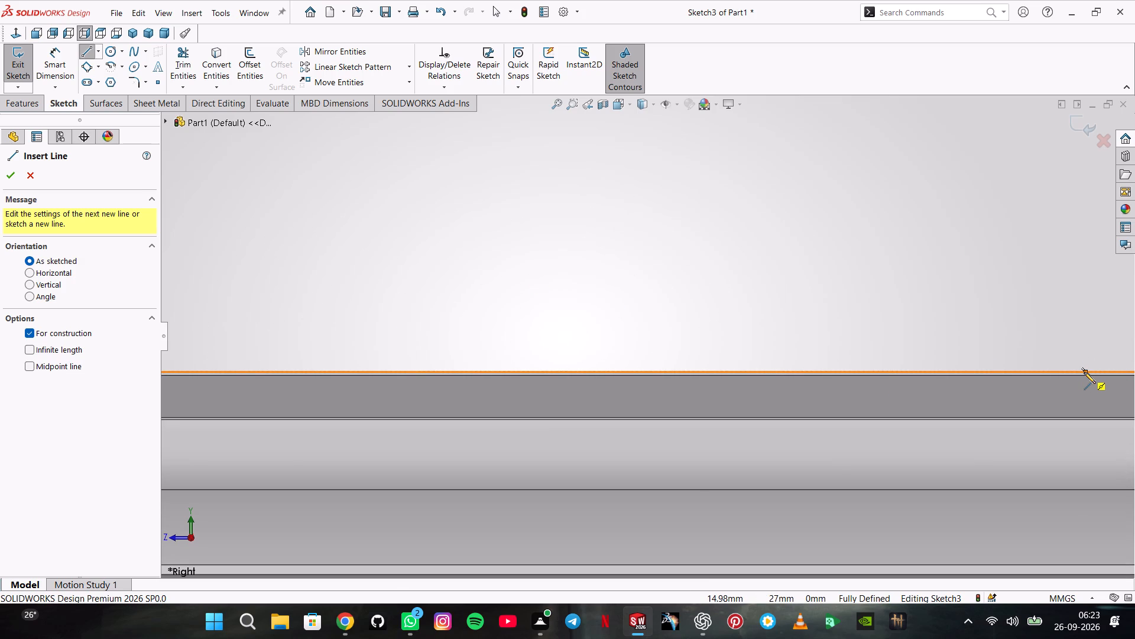
left_click(1084, 372)
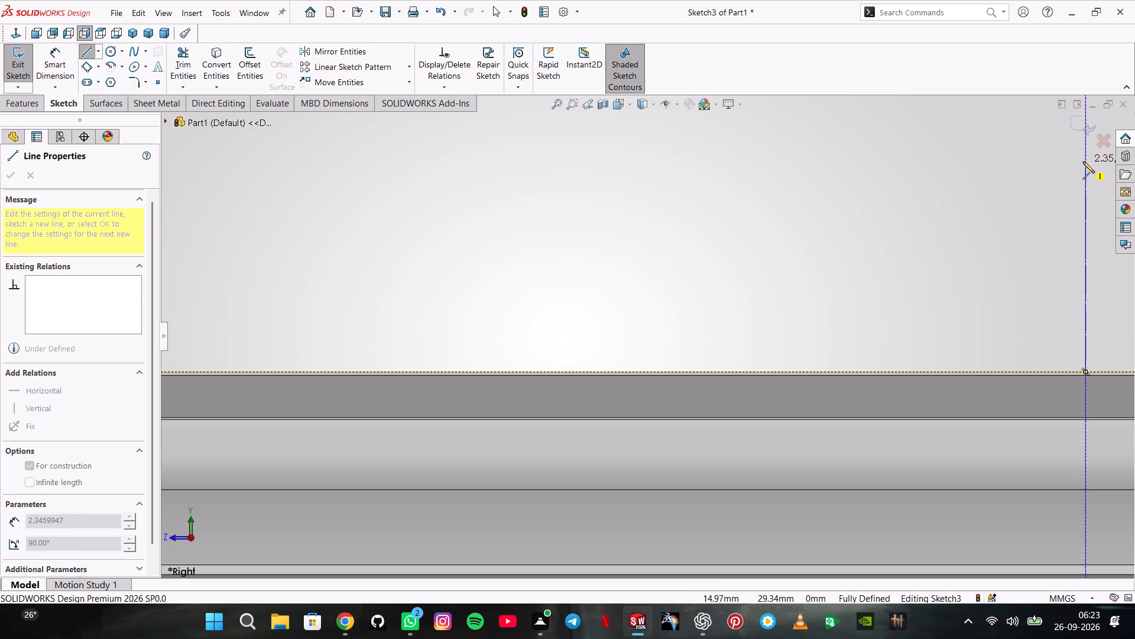
scroll(1083, 162, "up", 6)
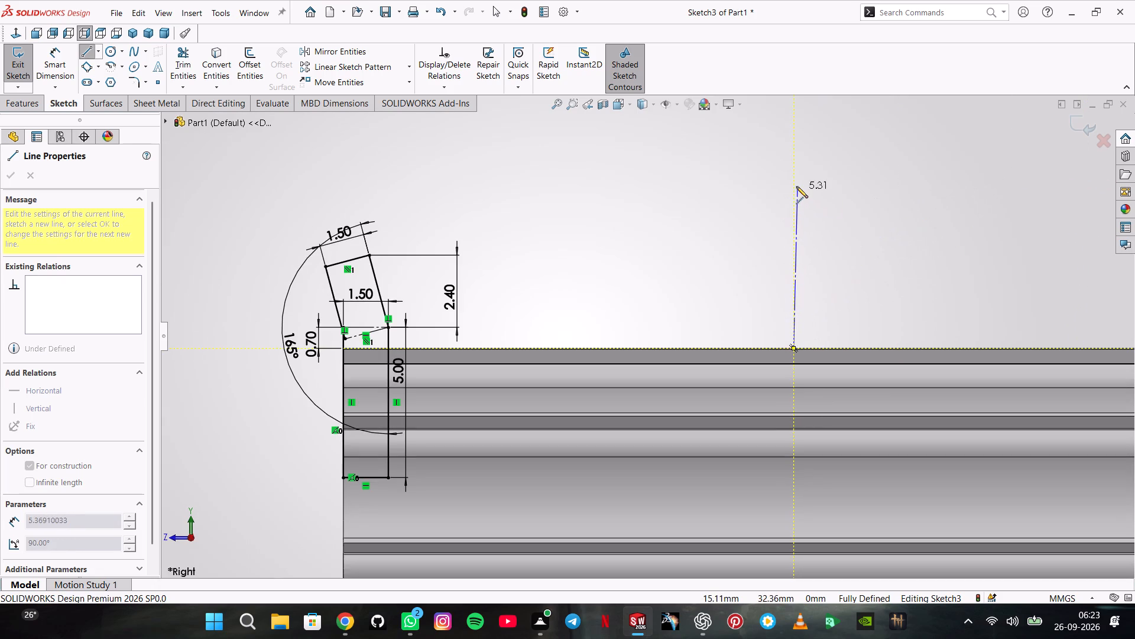
left_click(794, 172)
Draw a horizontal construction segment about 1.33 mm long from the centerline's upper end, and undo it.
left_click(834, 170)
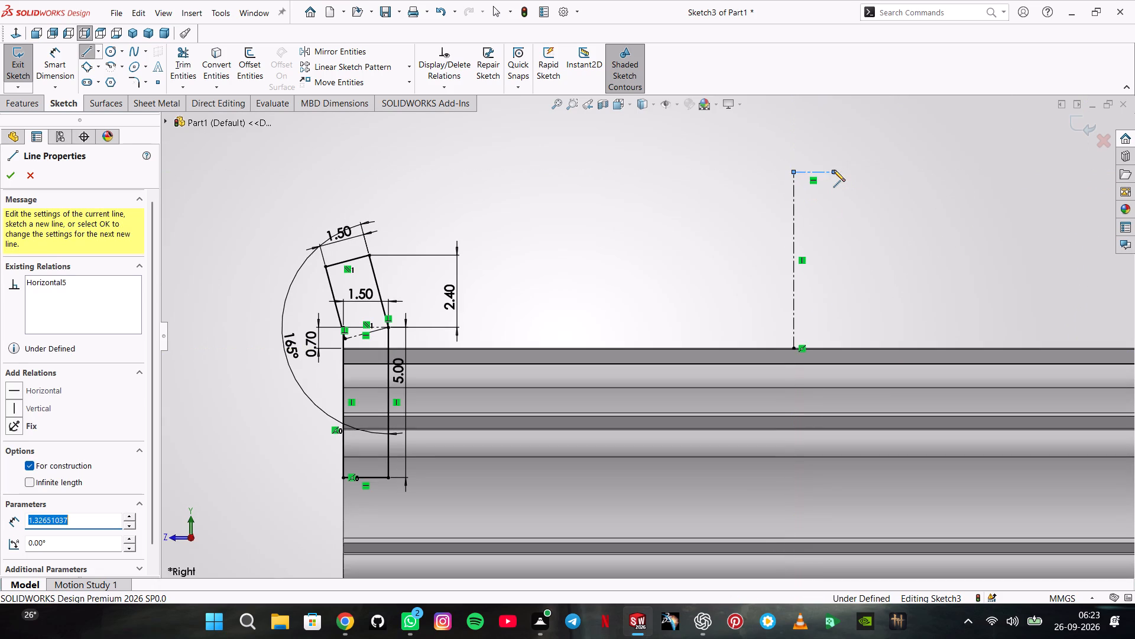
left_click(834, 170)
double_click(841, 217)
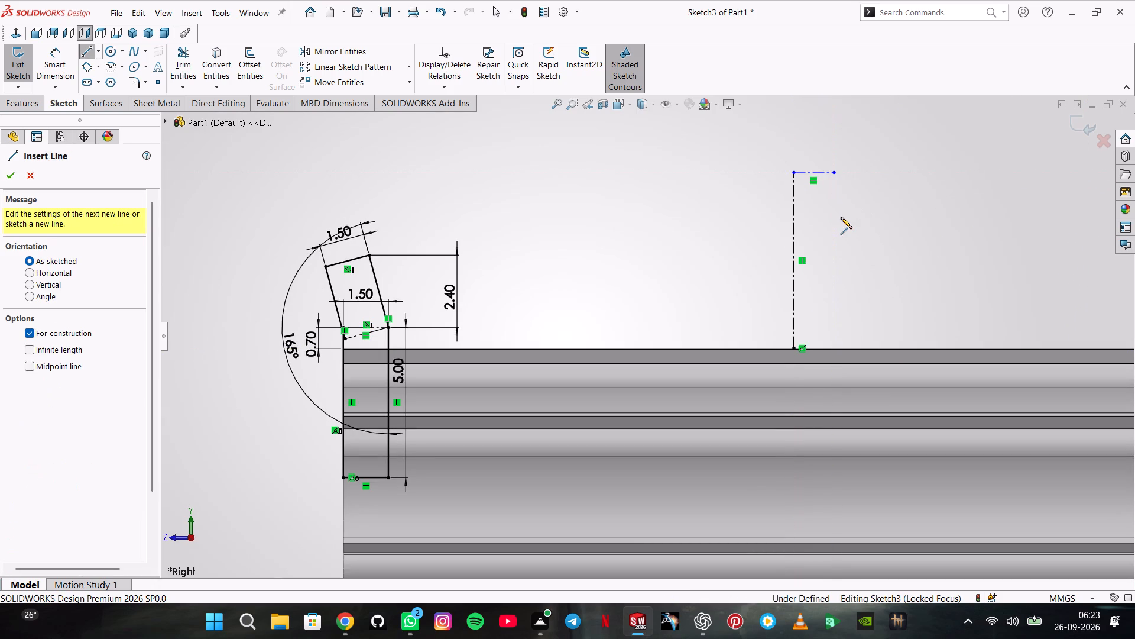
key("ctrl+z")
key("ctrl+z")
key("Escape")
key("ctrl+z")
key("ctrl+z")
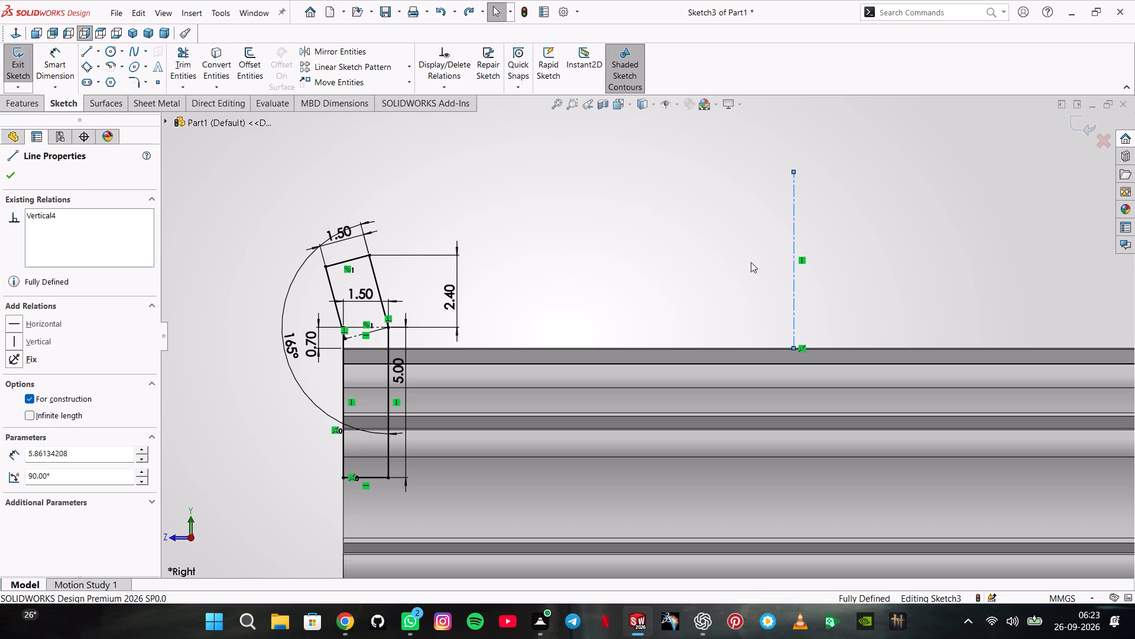
Delete the short vertical centerline standing above the part's top rim edge.
key("Escape")
left_click(795, 200)
key("Delete")
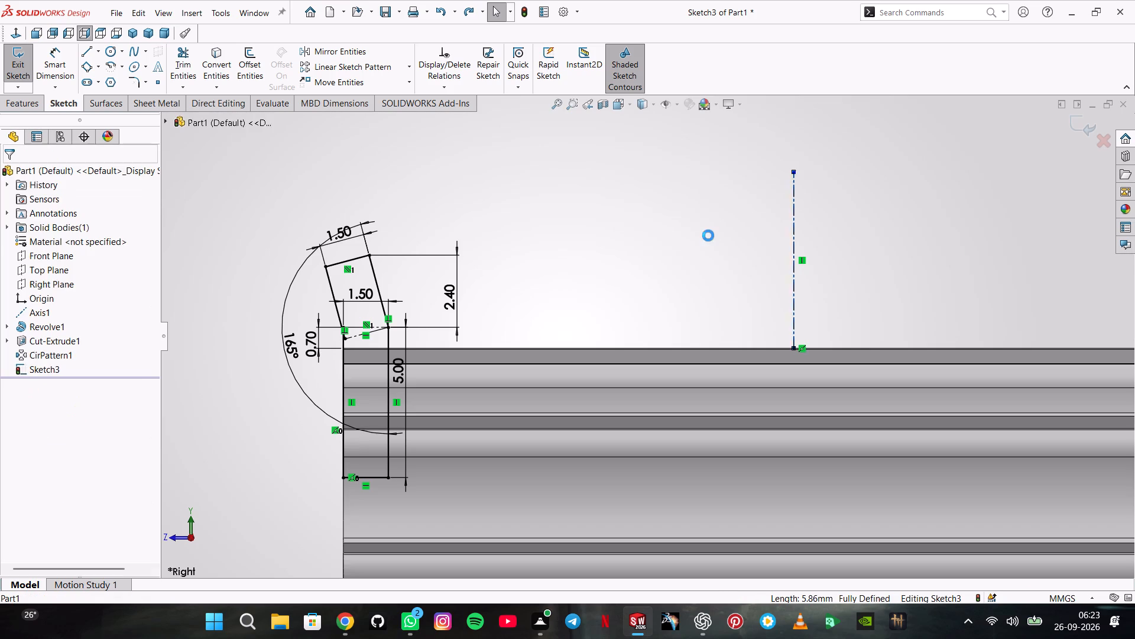
Draw a vertical construction line about 54 mm long from the midpoint of the part's top rim edge down to its bottom rim edge.
right_click(708, 235)
left_click(768, 297)
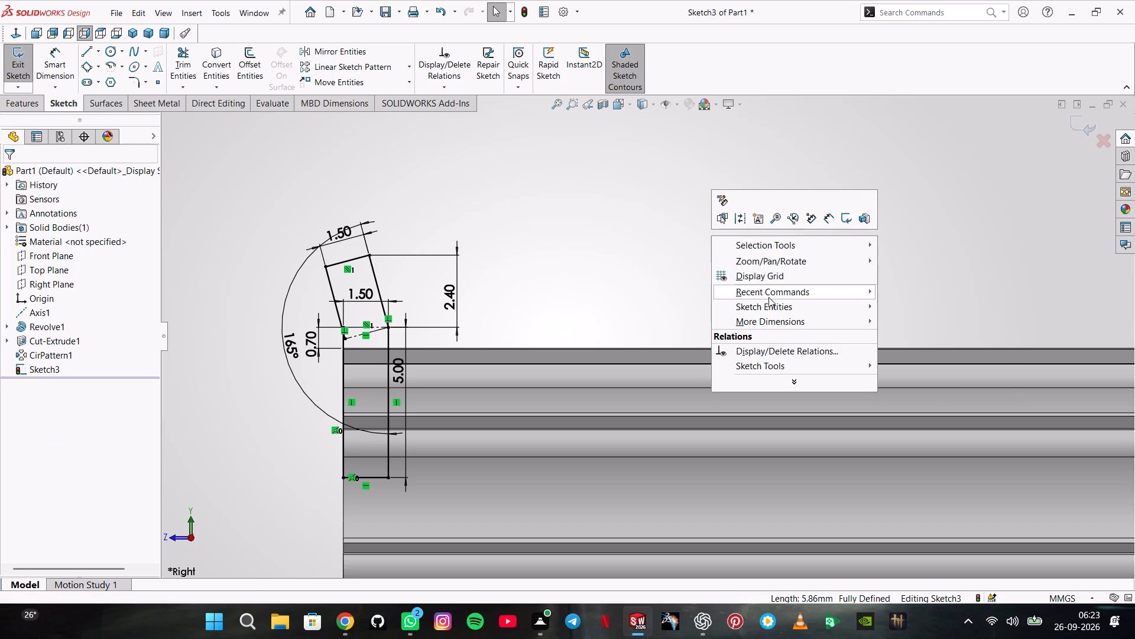
left_click(881, 311)
scroll(851, 312, "up", 3)
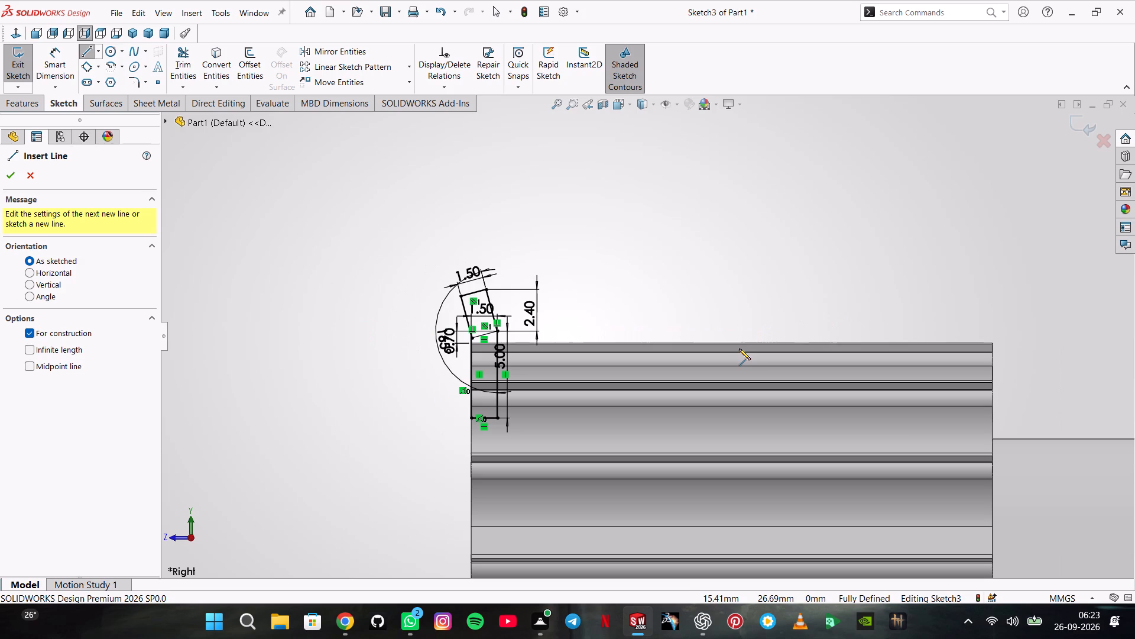
scroll(734, 344, "down", 5)
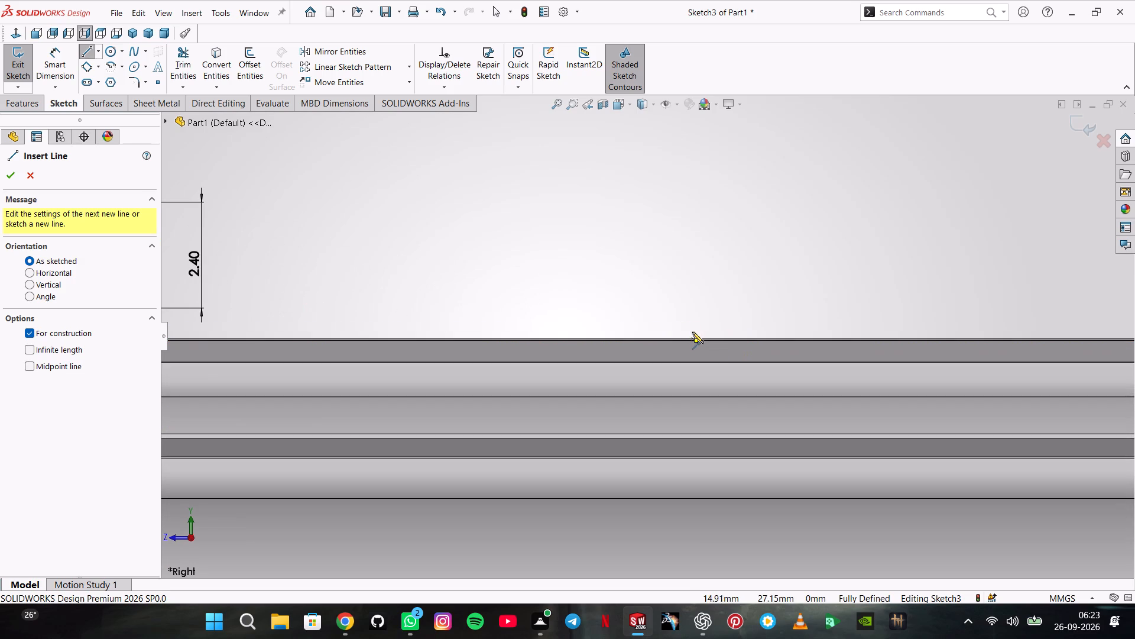
scroll(697, 335, "down", 13)
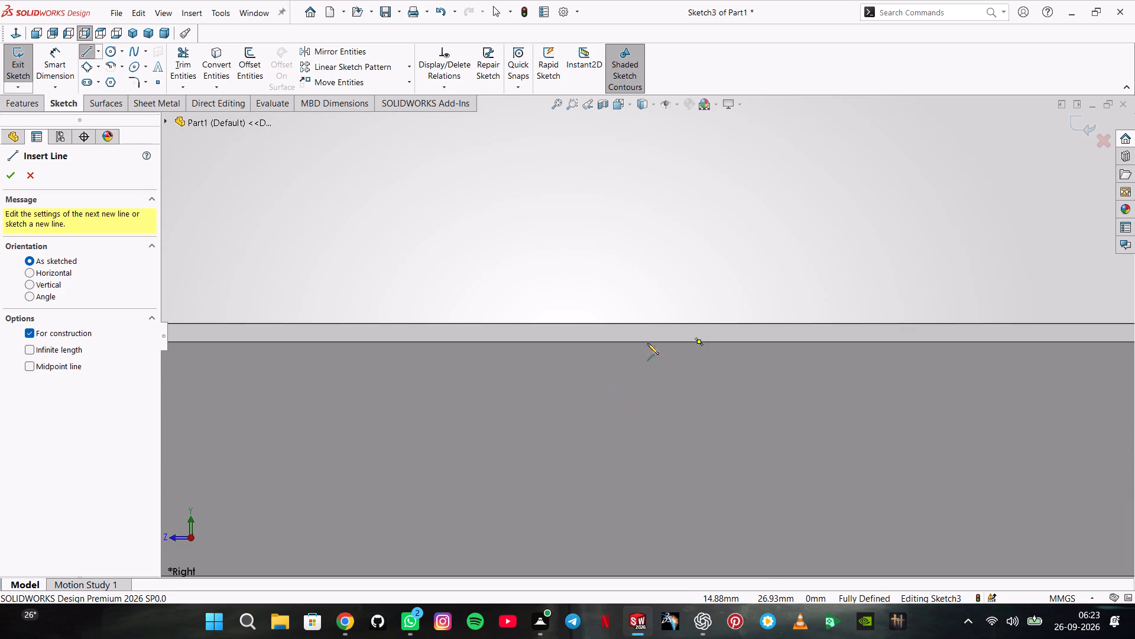
left_click(699, 322)
scroll(699, 322, "up", 20)
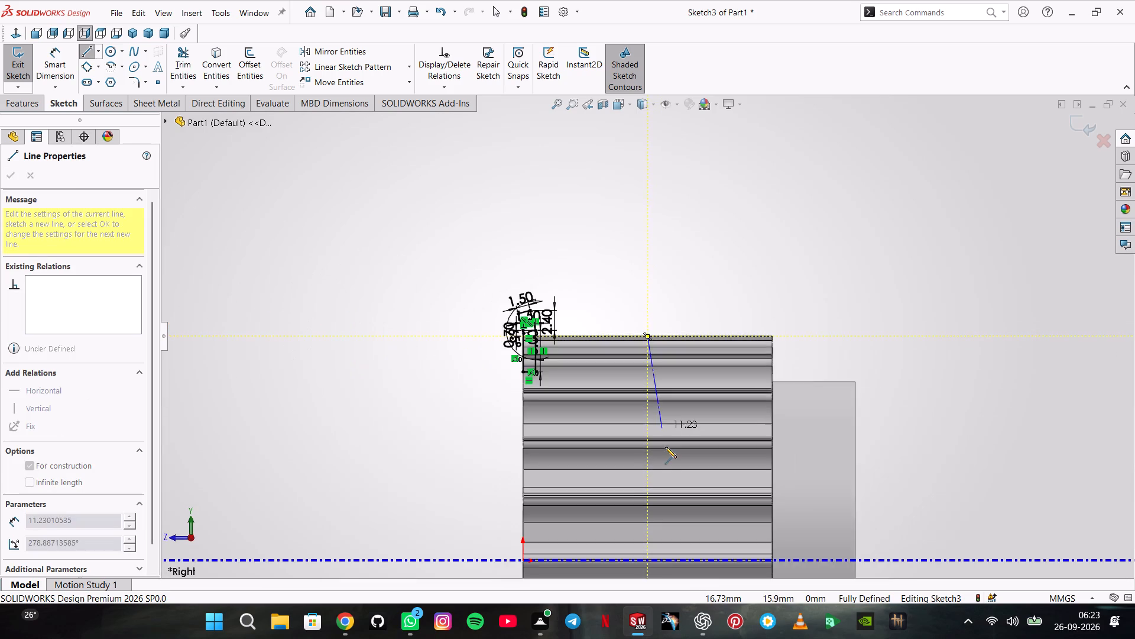
scroll(627, 490, "up", 4)
scroll(643, 516, "down", 14)
scroll(622, 362, "down", 3)
scroll(624, 228, "down", 4)
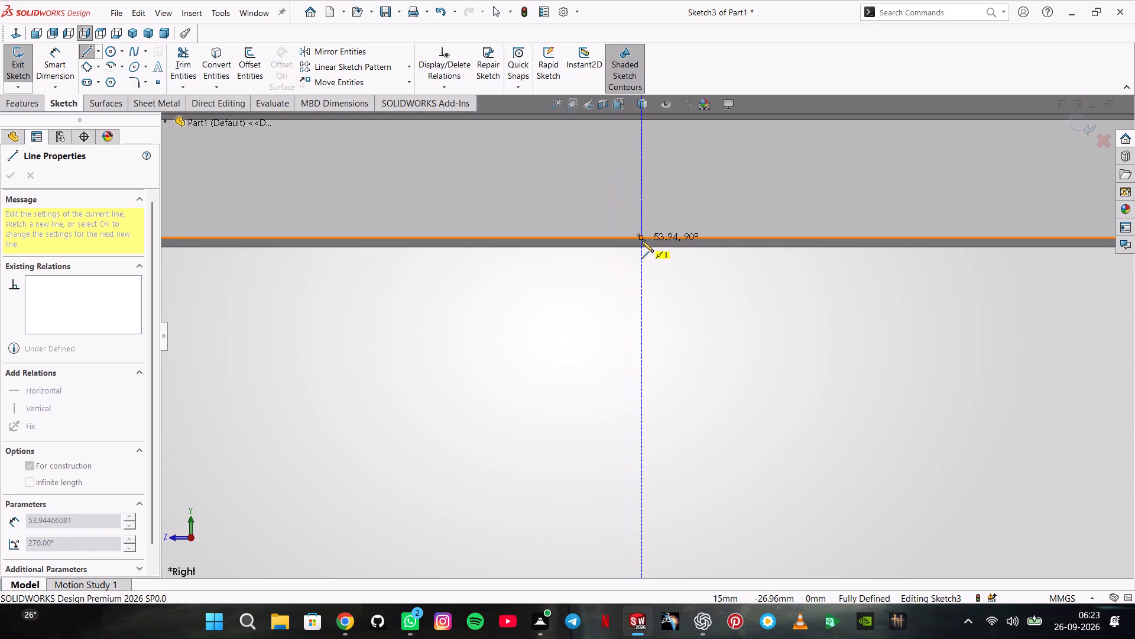
left_click(643, 250)
double_click(712, 294)
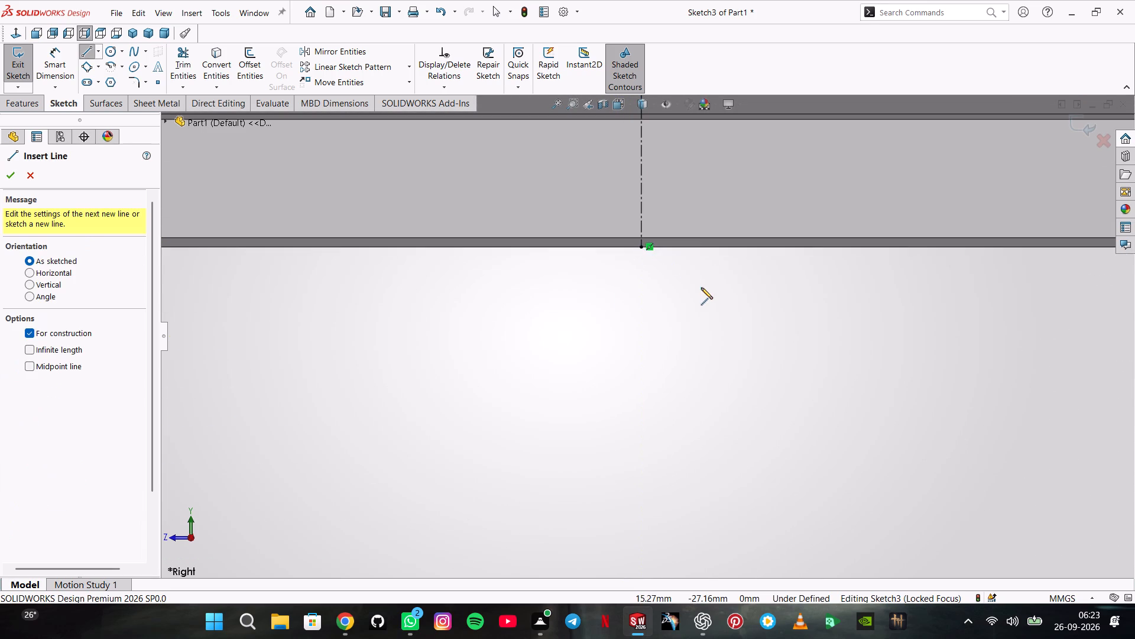
Mirror all lines of the flange profile, including the tilted lip, about the vertical mid-length construction line, keeping the original.
scroll(679, 283, "up", 20)
scroll(679, 283, "up", 4)
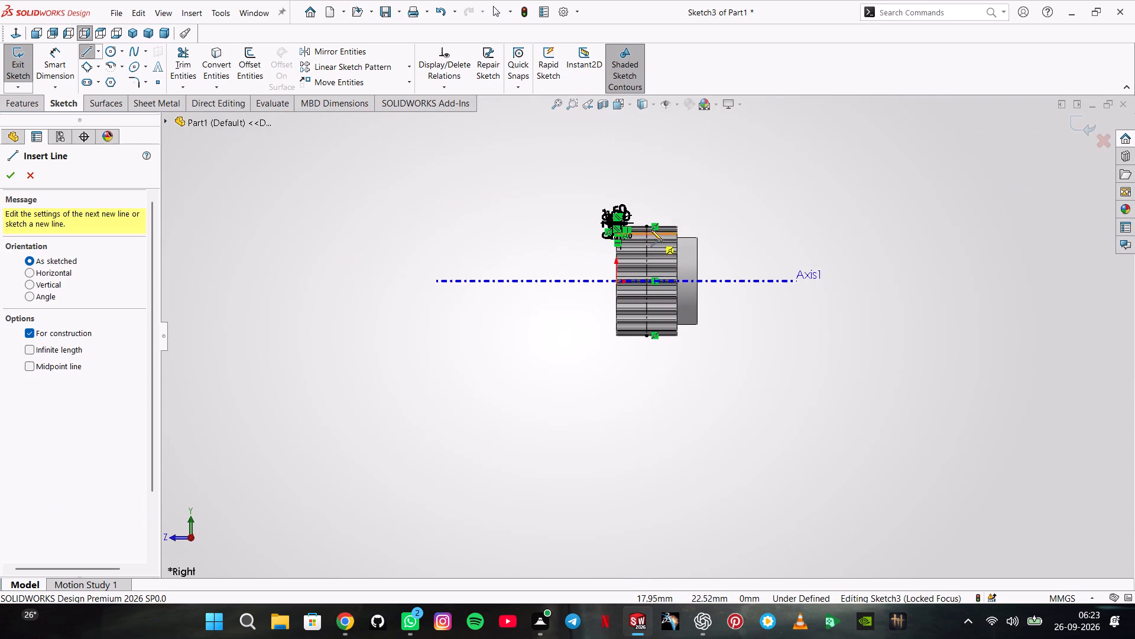
scroll(647, 220, "down", 5)
scroll(625, 256, "up", 1)
scroll(619, 302, "down", 4)
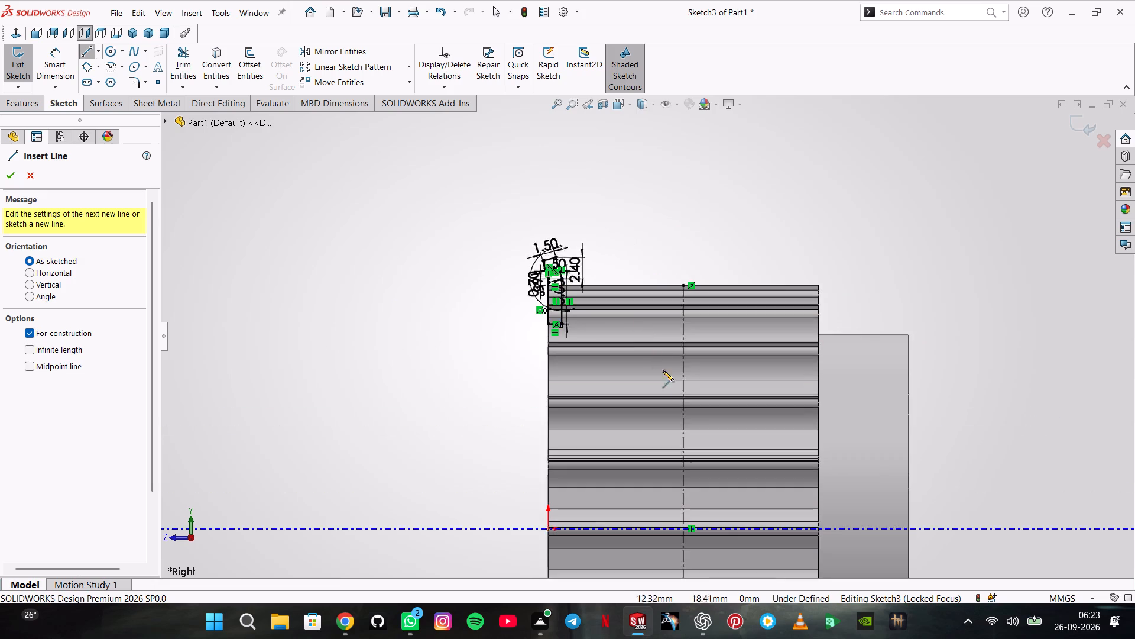
scroll(673, 393, "up", 5)
scroll(680, 393, "down", 4)
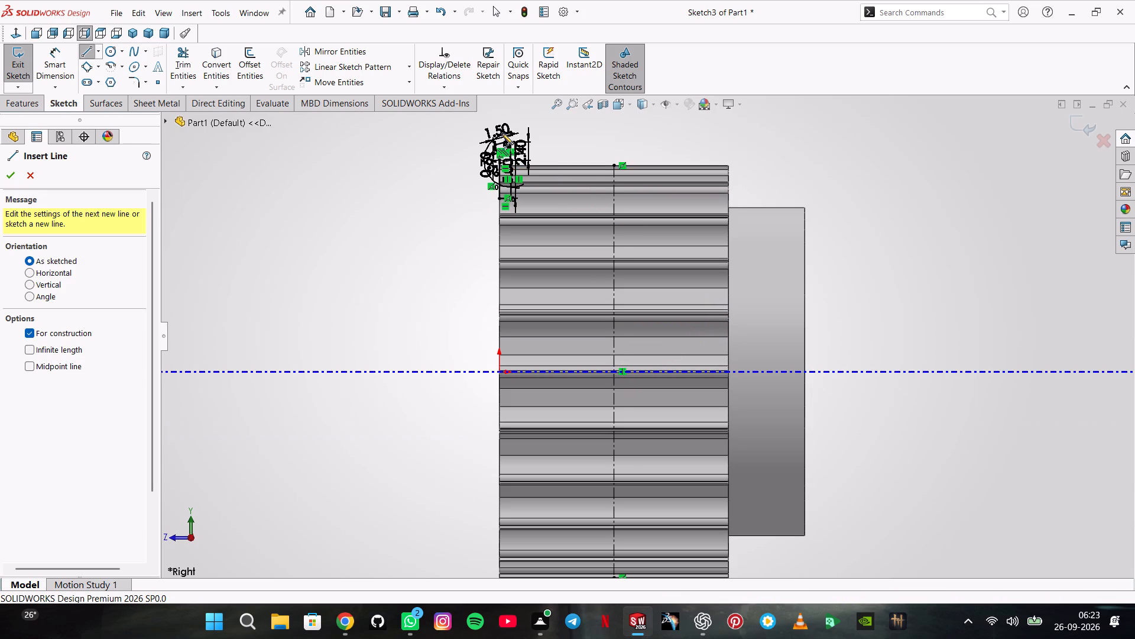
scroll(502, 133, "down", 11)
scroll(630, 214, "up", 7)
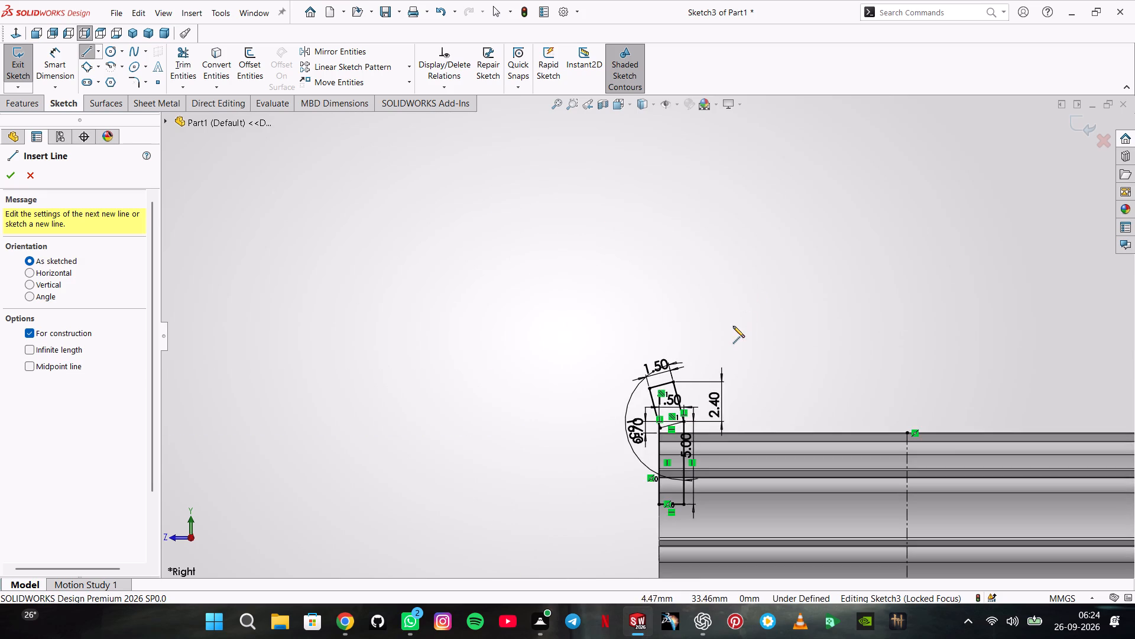
scroll(733, 326, "down", 2)
scroll(737, 354, "up", 2)
key("Escape")
left_click_drag(711, 325, 523, 528)
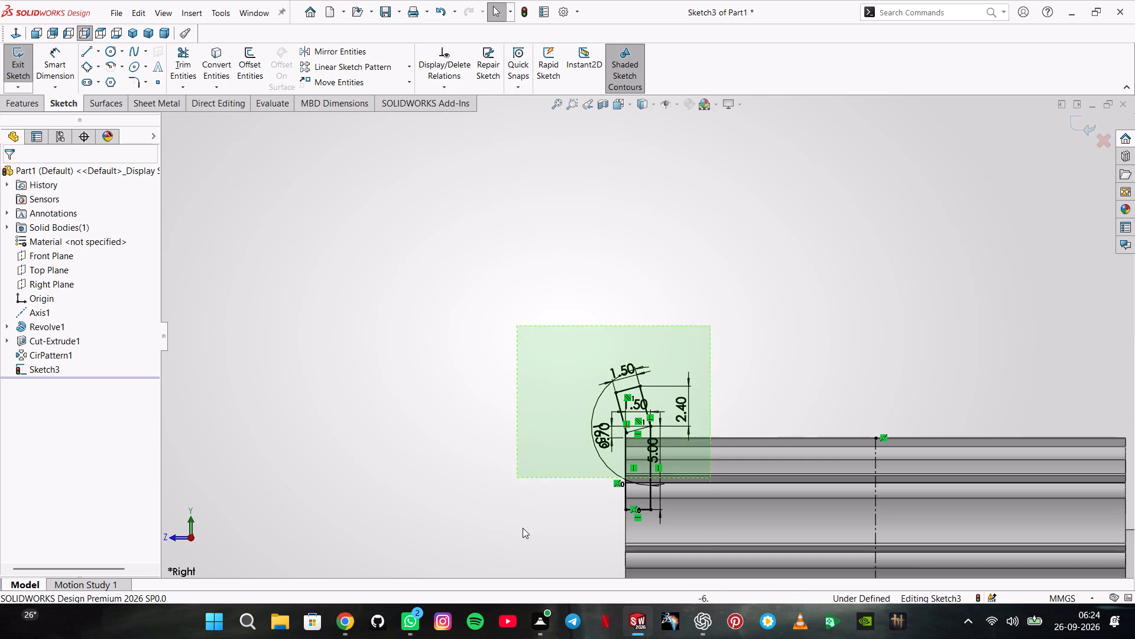
left_click_drag(523, 528, 604, 539)
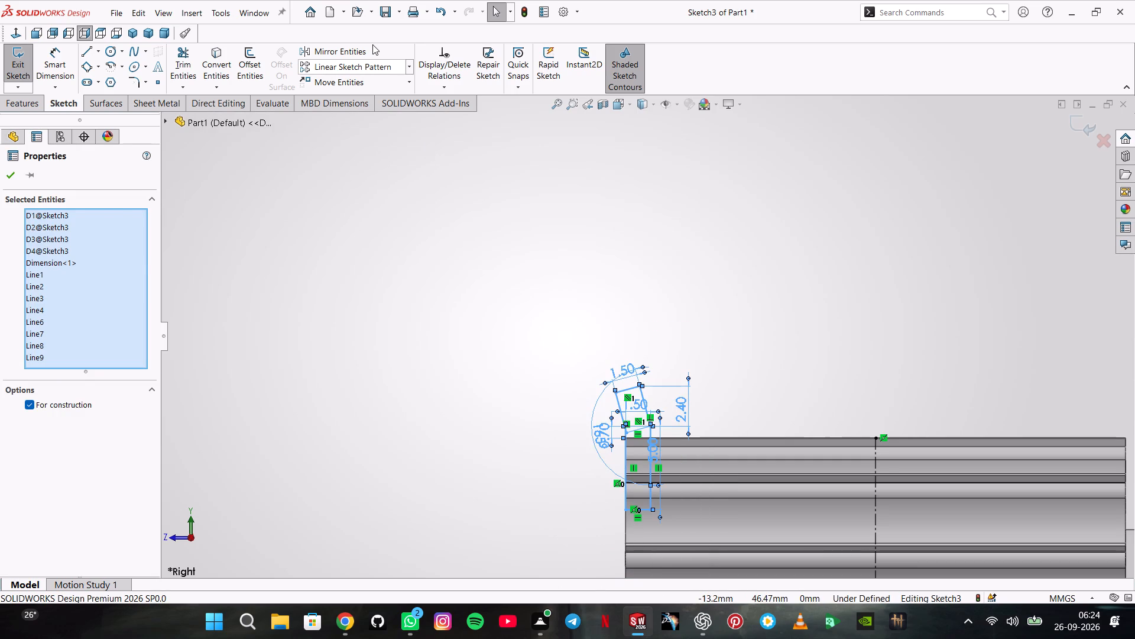
left_click(372, 44)
left_click(124, 414)
left_click(135, 437)
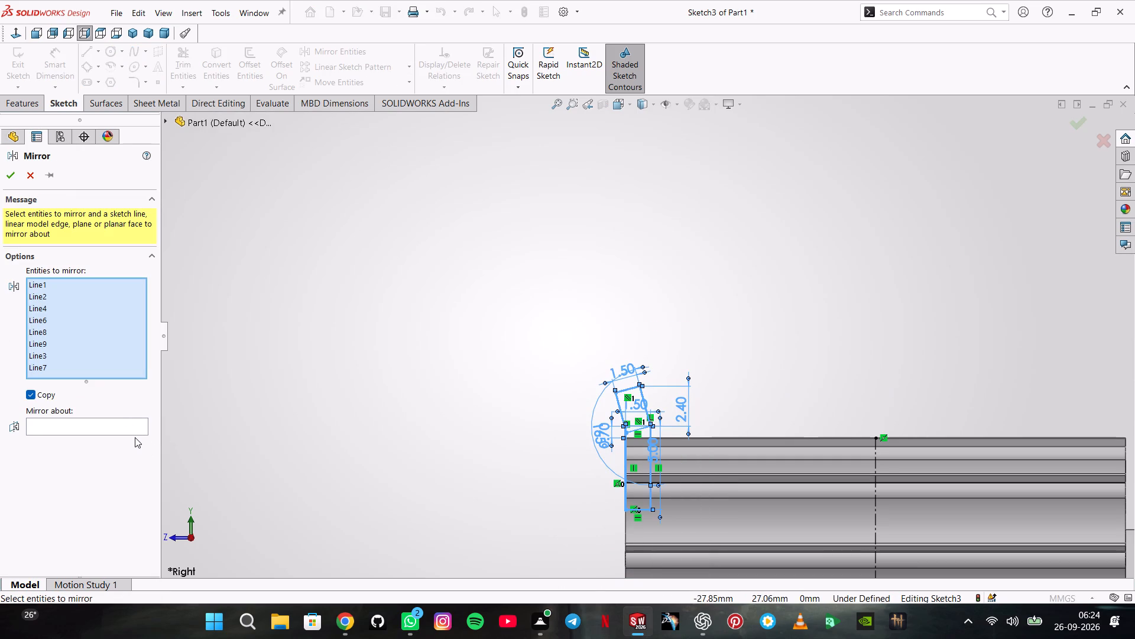
left_click(135, 428)
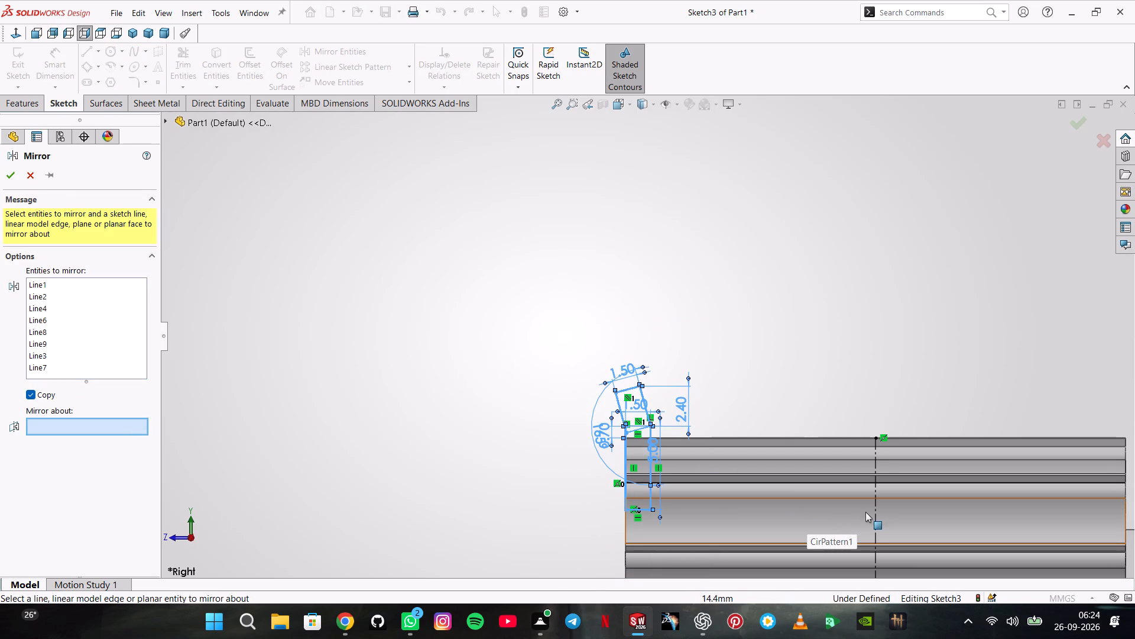
left_click(874, 511)
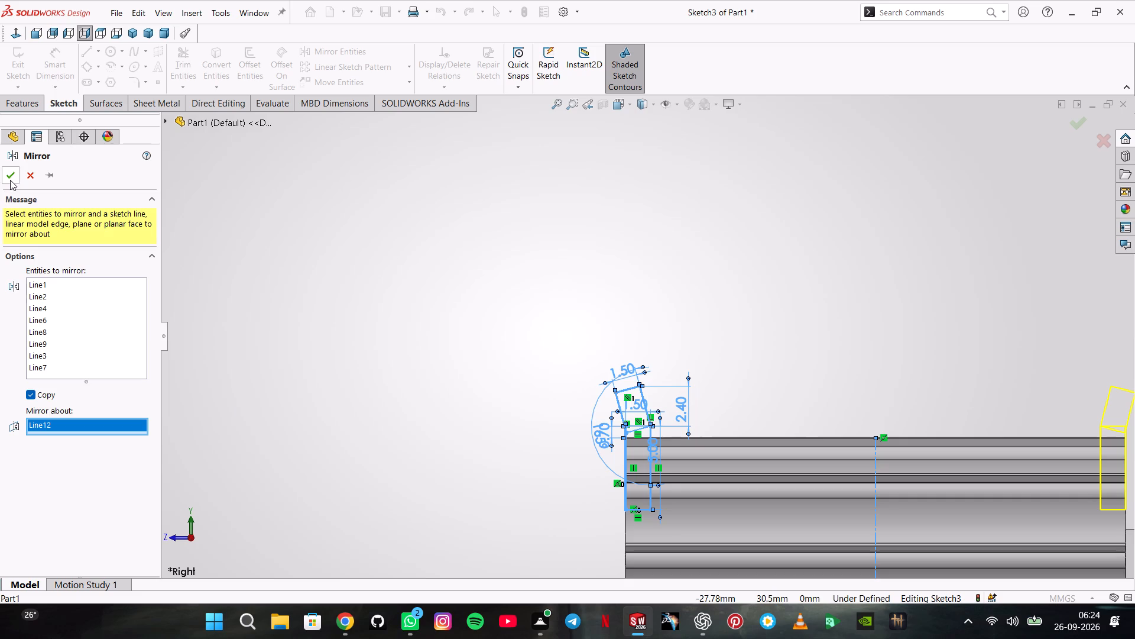
left_click(10, 180)
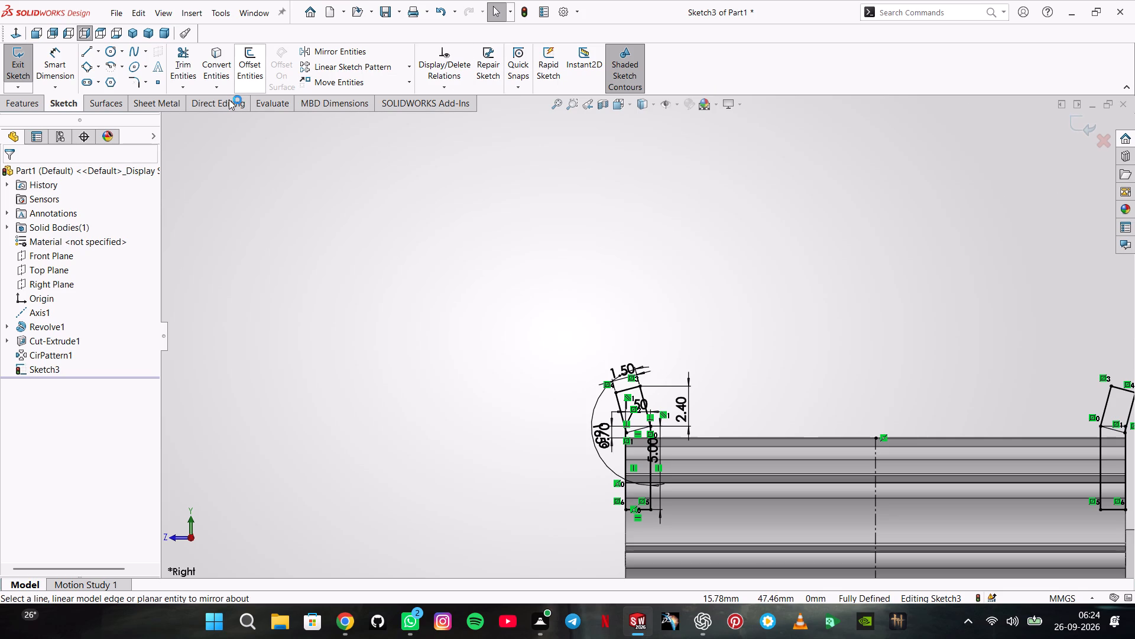
Start a Revolved Boss/Base from the flange sketch and try to use Axis1 as the axis of revolution.
left_click(25, 101)
left_click(98, 77)
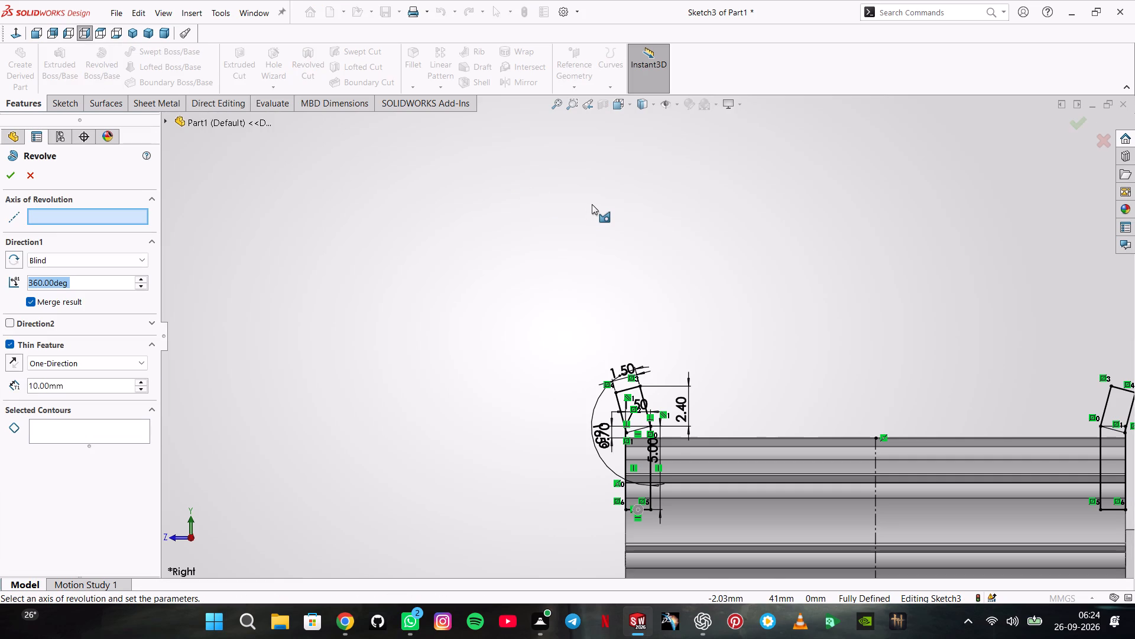
scroll(592, 204, "up", 1)
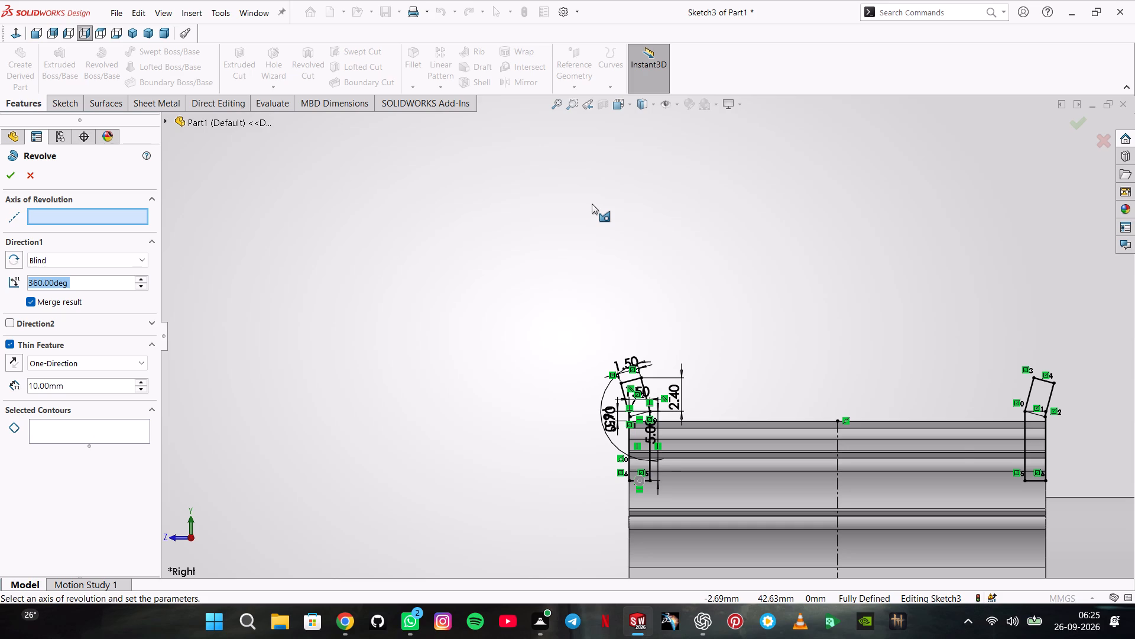
scroll(592, 204, "up", 1)
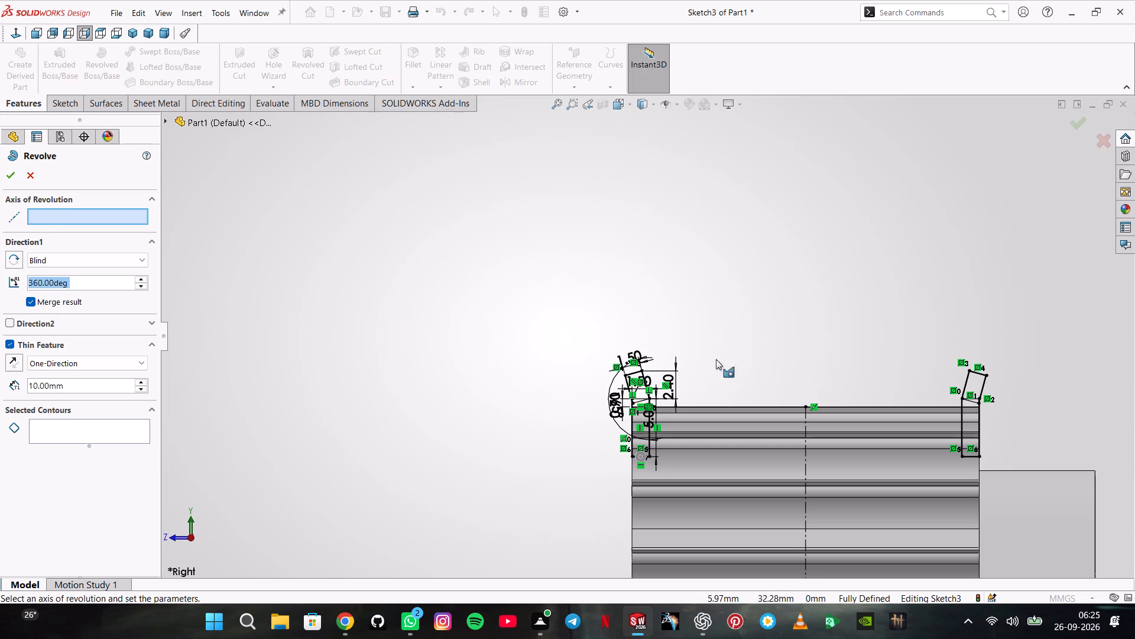
scroll(709, 398, "down", 4)
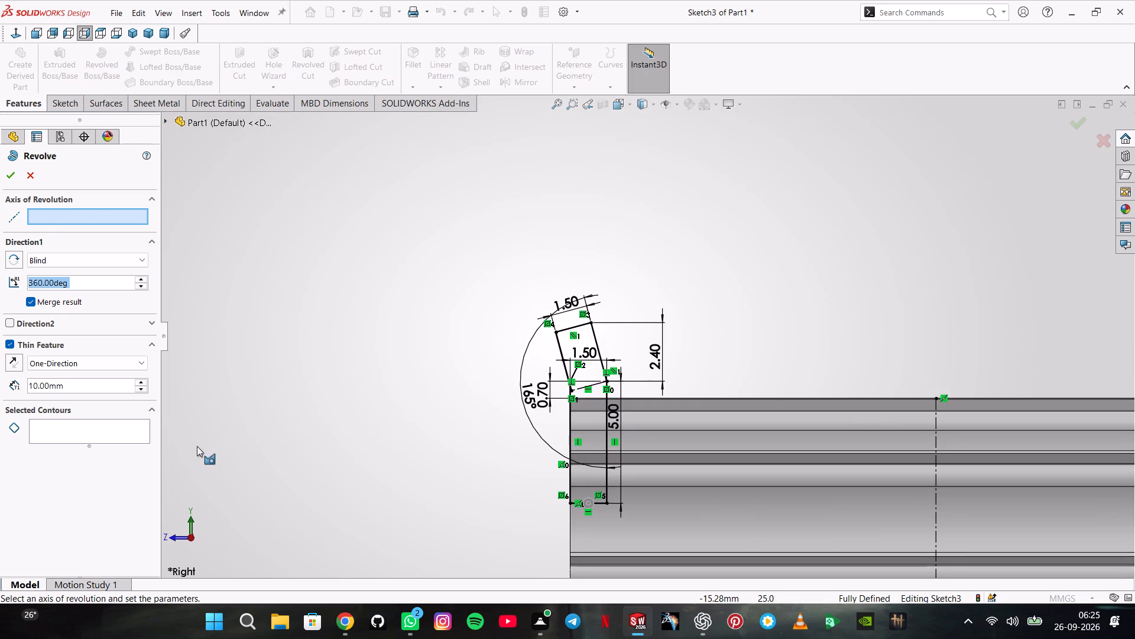
scroll(482, 436, "up", 8)
left_click(508, 467)
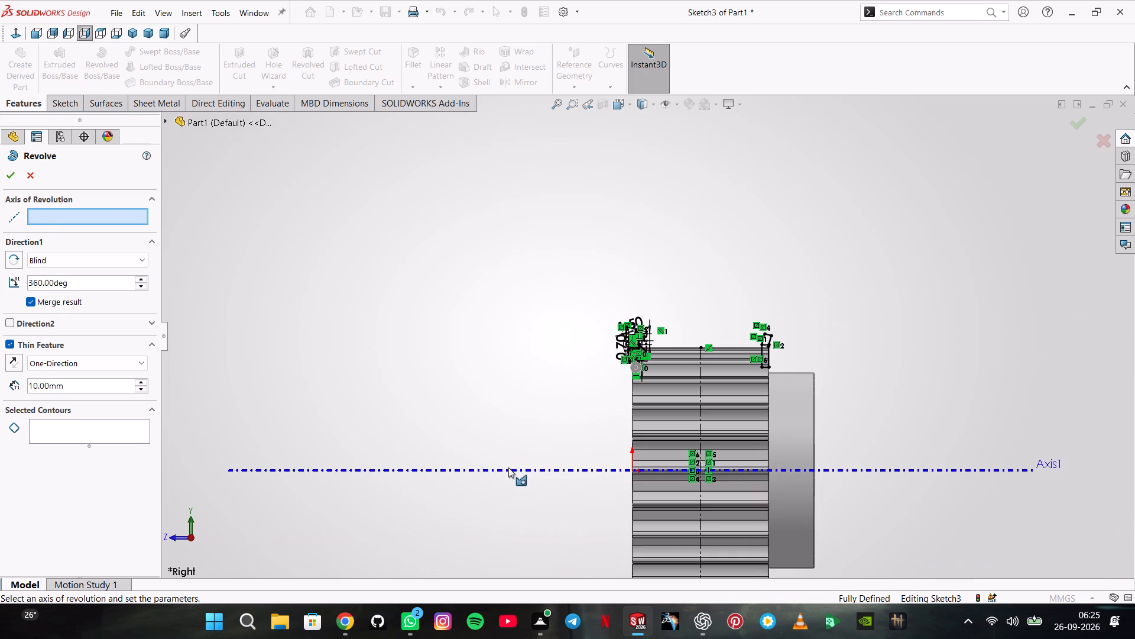
left_click(495, 472)
middle_click_drag(494, 437, 588, 498)
scroll(588, 498, "down", 4)
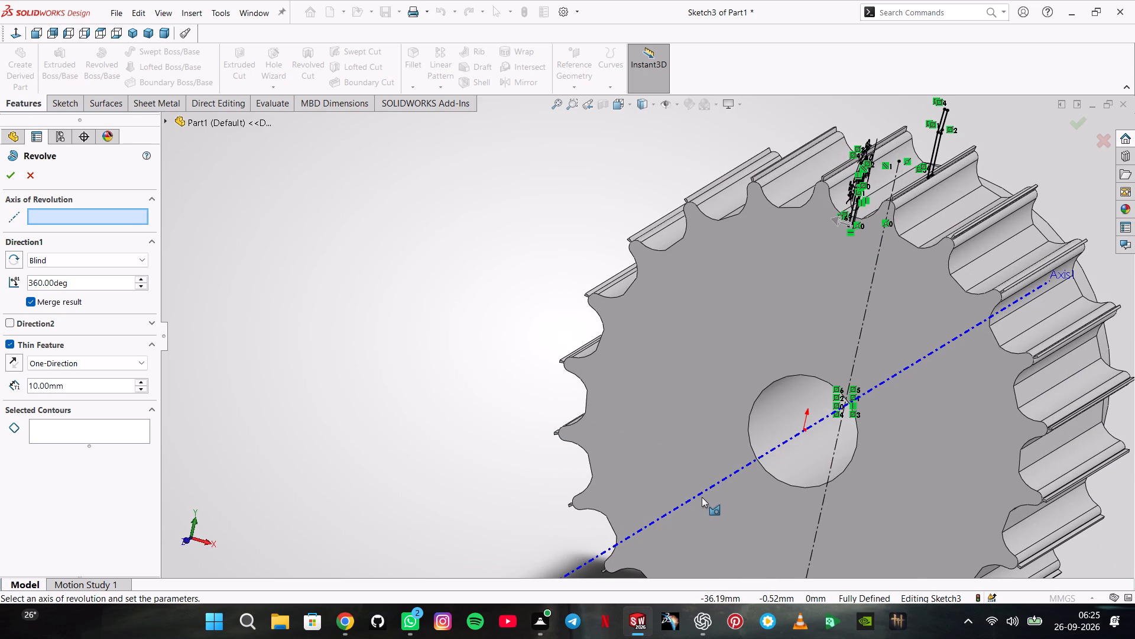
left_click(700, 495)
Select the flange profile regions at both ends of the toothed body as the revolve contours.
left_click(133, 439)
scroll(886, 215, "down", 3)
middle_click_drag(846, 208, 766, 183)
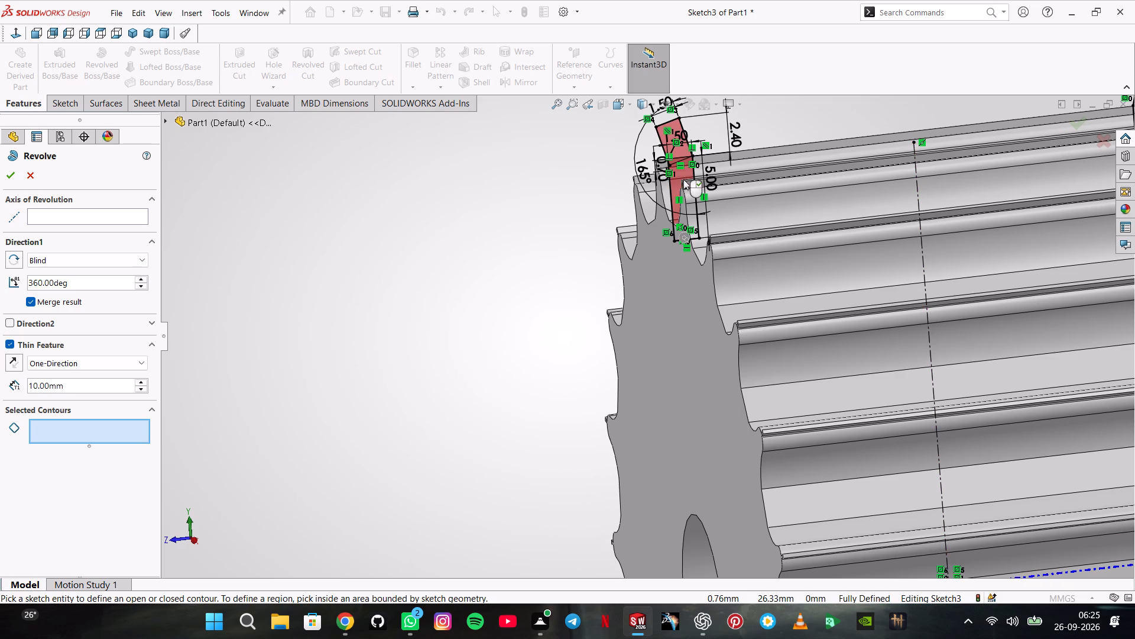
left_click(683, 179)
middle_click_drag(1008, 140, 946, 186)
scroll(946, 186, "up", 2)
left_click(911, 215)
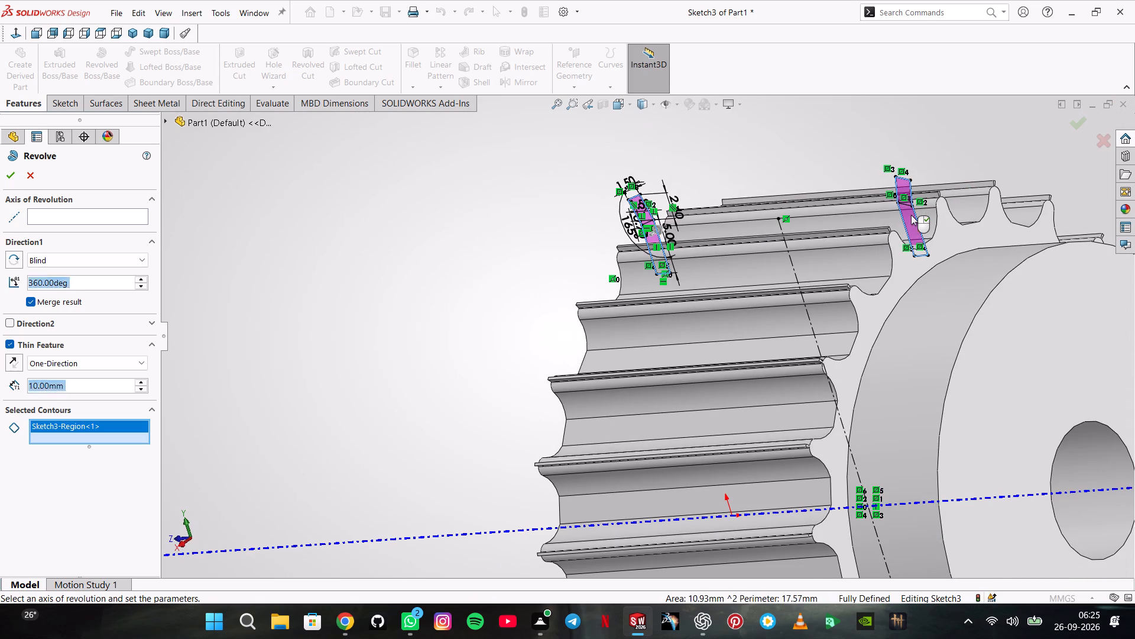
Revolve the two flange profile regions 360 degrees about Axis1 as merged solid flanges, with the thin feature turned off.
middle_click_drag(868, 220, 943, 264)
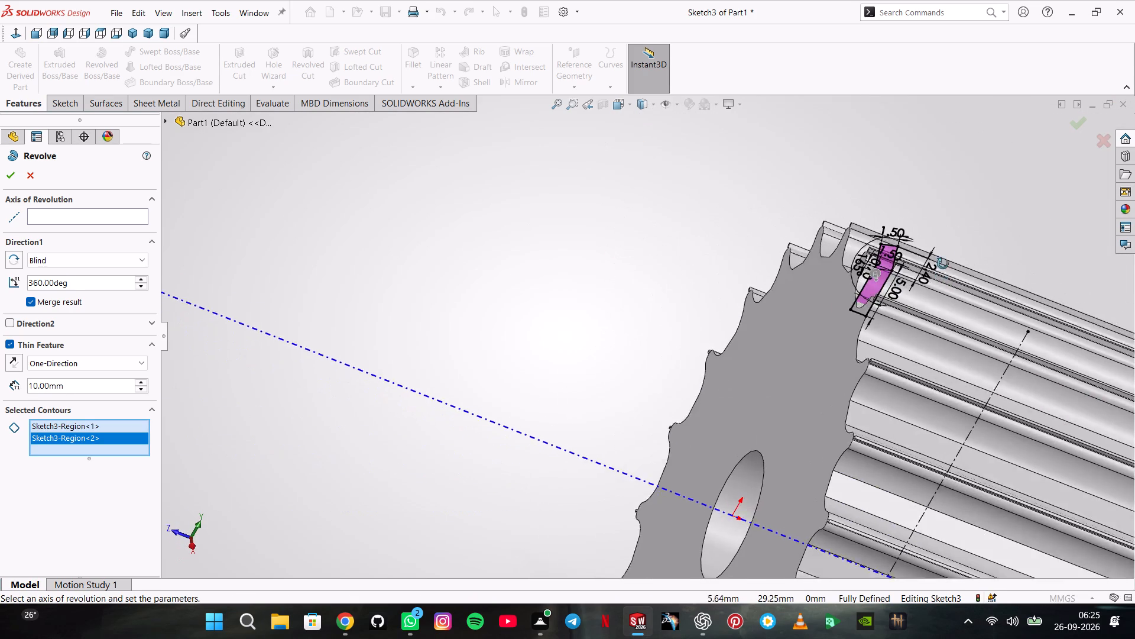
middle_click_drag(943, 264, 943, 251)
middle_click_drag(1046, 308, 1016, 260)
scroll(1015, 267, "up", 2)
scroll(1015, 267, "down", 6)
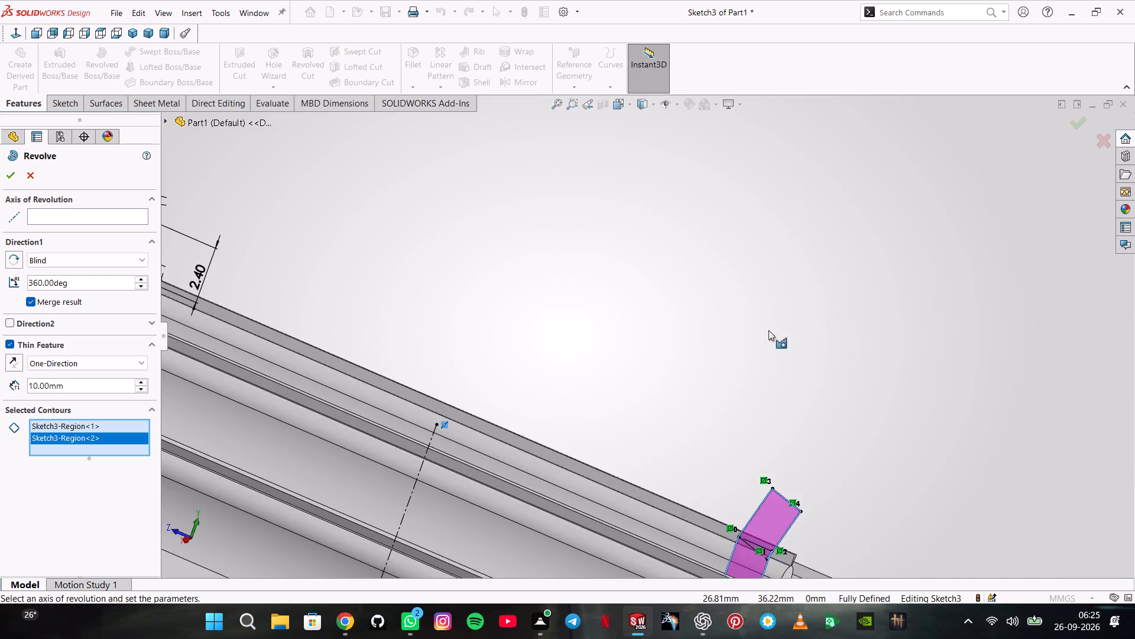
middle_click_drag(768, 329, 817, 282)
scroll(807, 292, "up", 1)
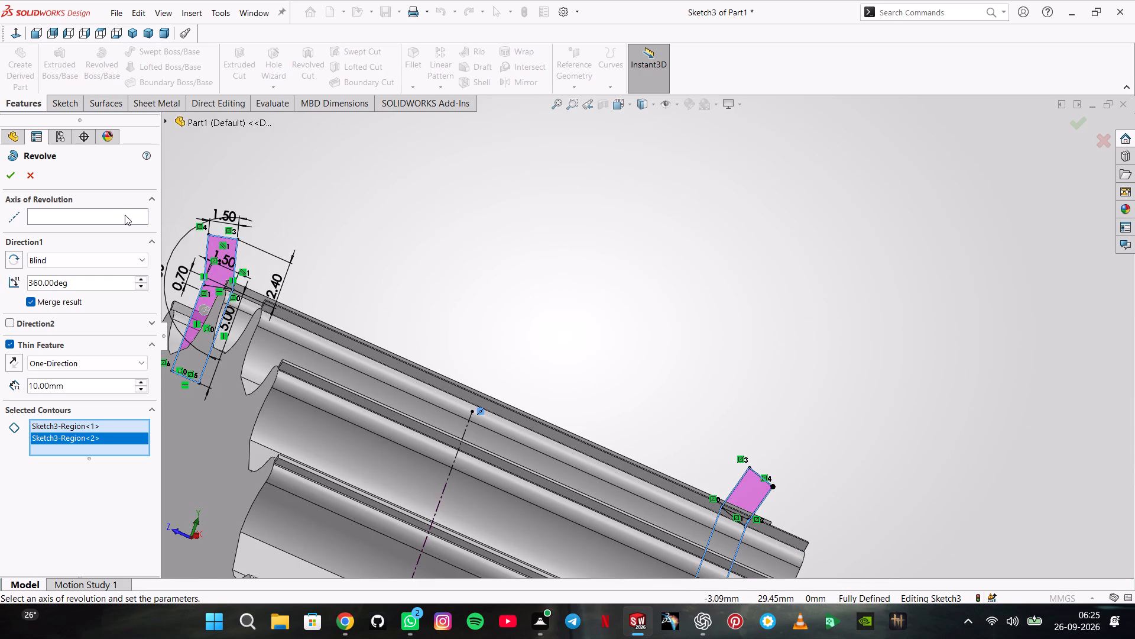
left_click(125, 215)
scroll(483, 305, "up", 5)
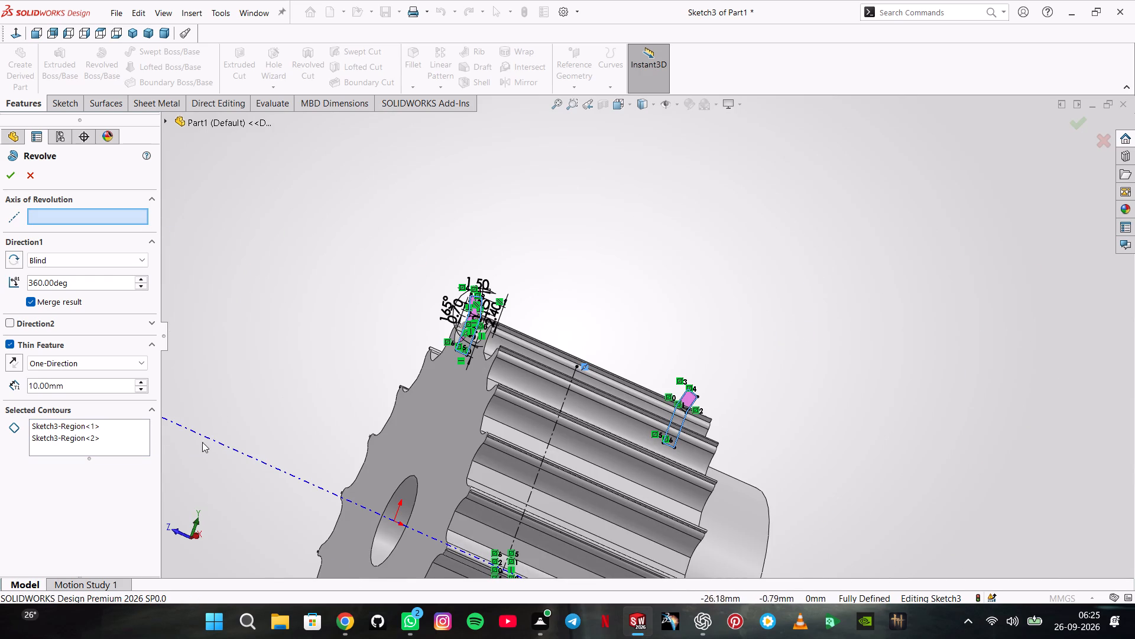
left_click(209, 438)
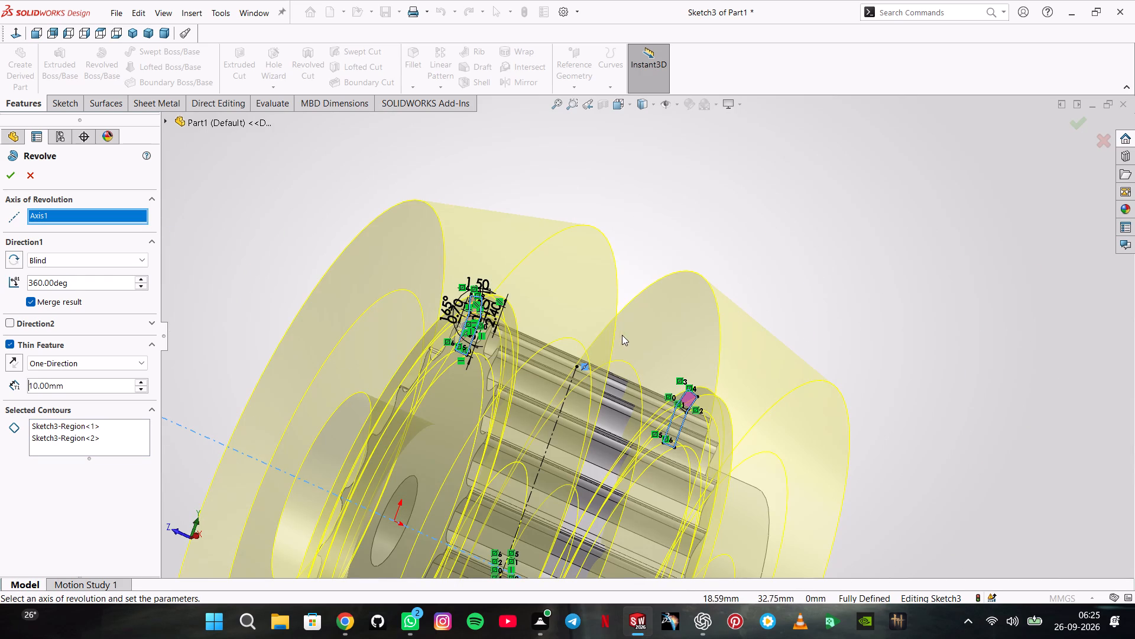
middle_click_drag(690, 320, 643, 328)
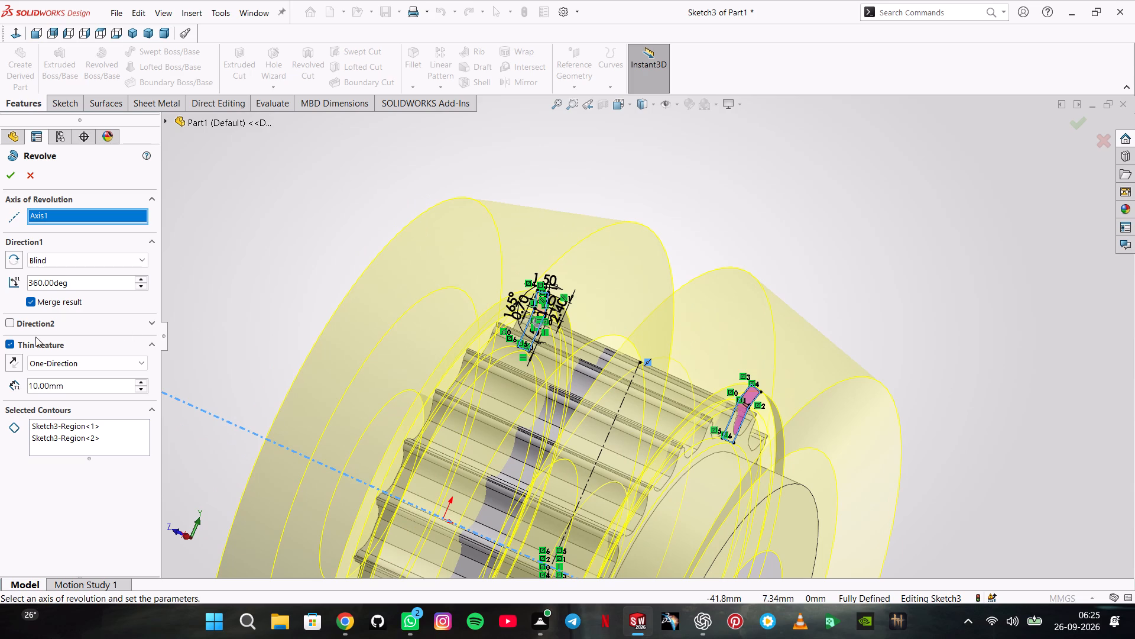
left_click(11, 342)
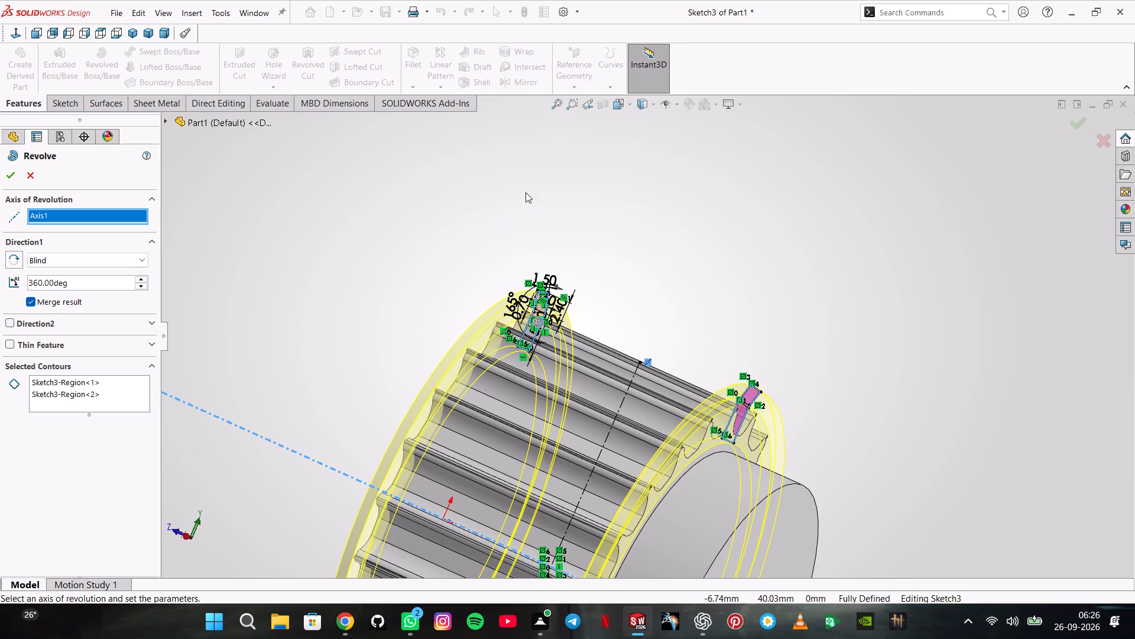
scroll(526, 192, "up", 1)
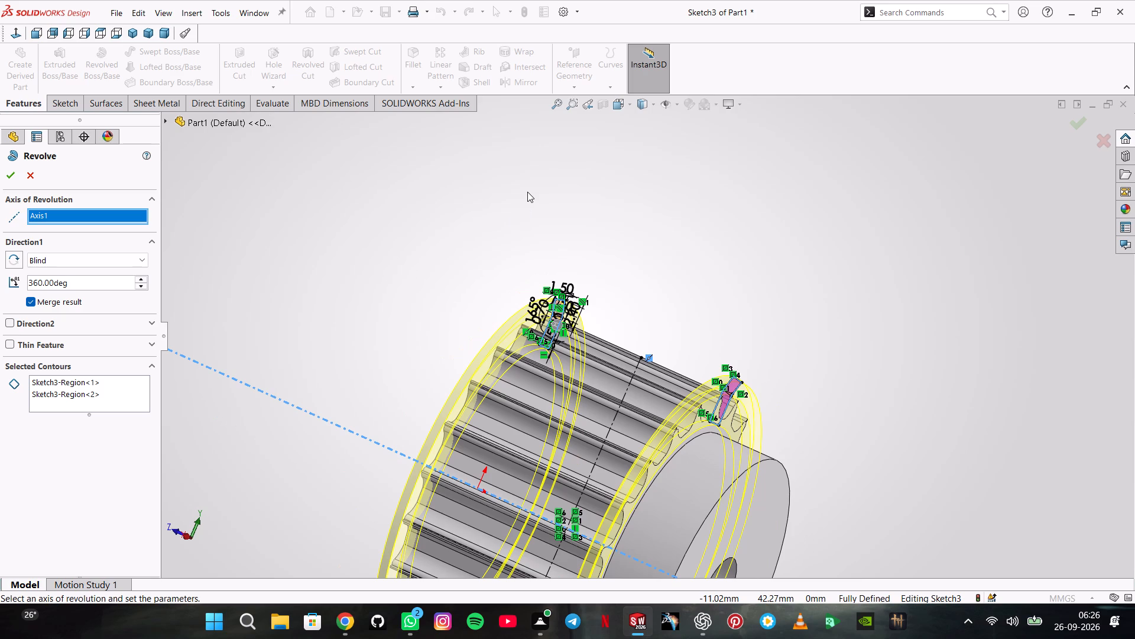
left_click(14, 179)
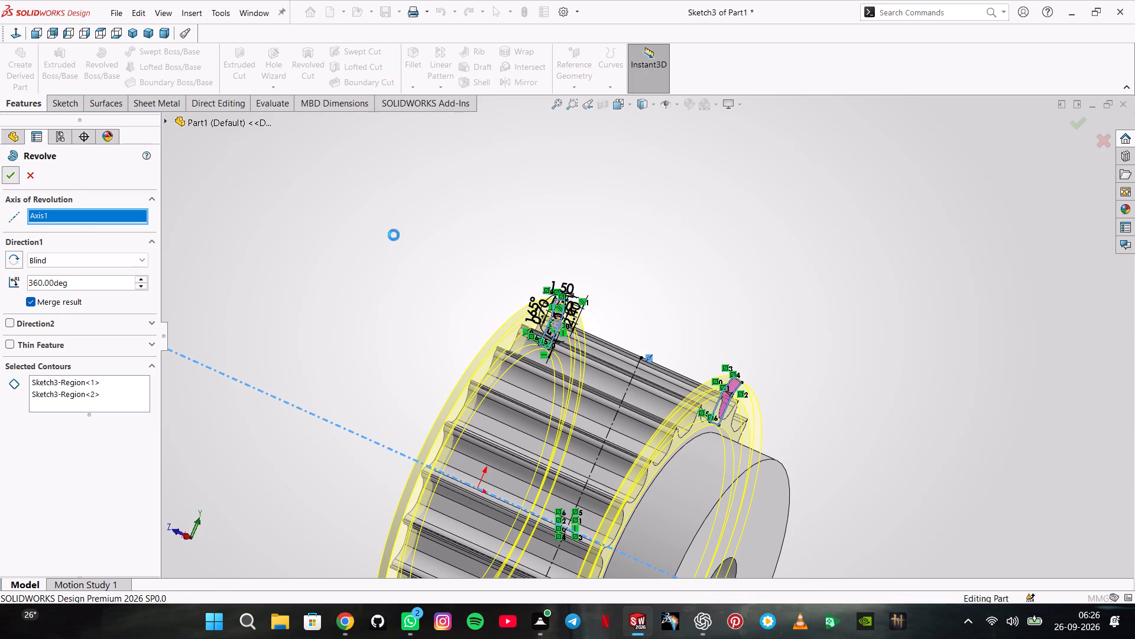
left_click(618, 195)
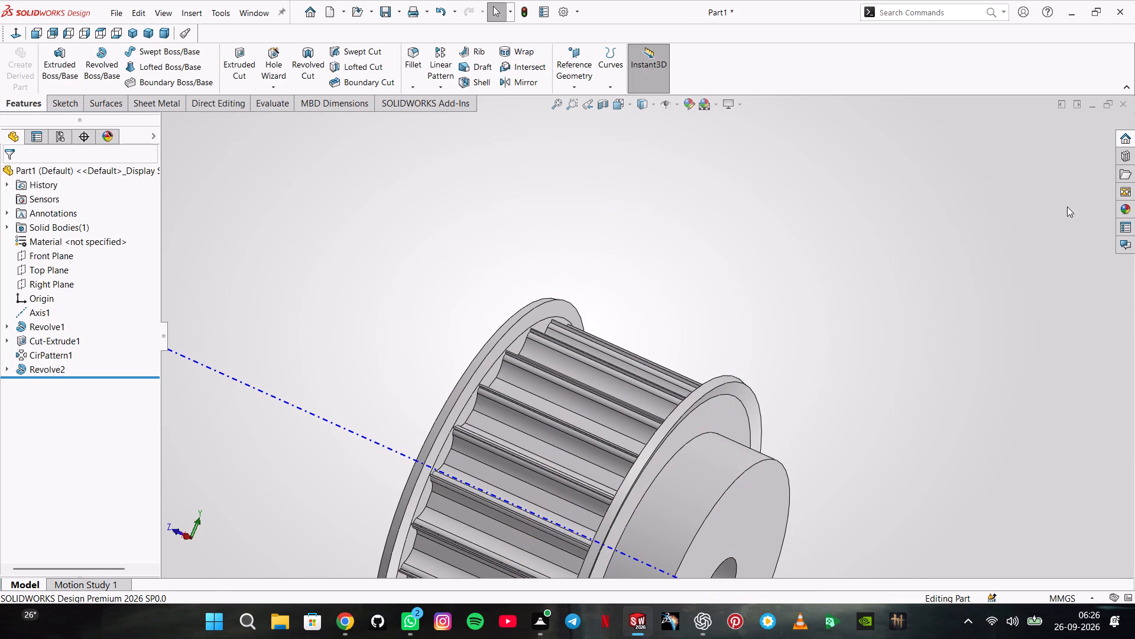
Apply the cast carbon steel appearance from the steel appearances to the whole pulley.
left_click(1130, 212)
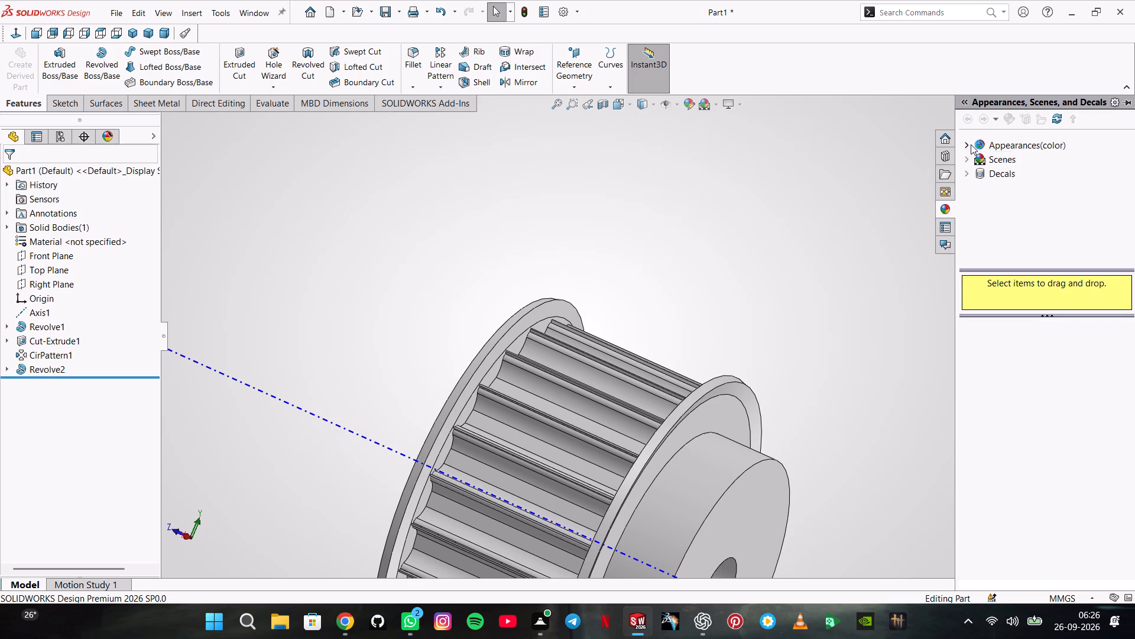
left_click(964, 144)
left_click(994, 169)
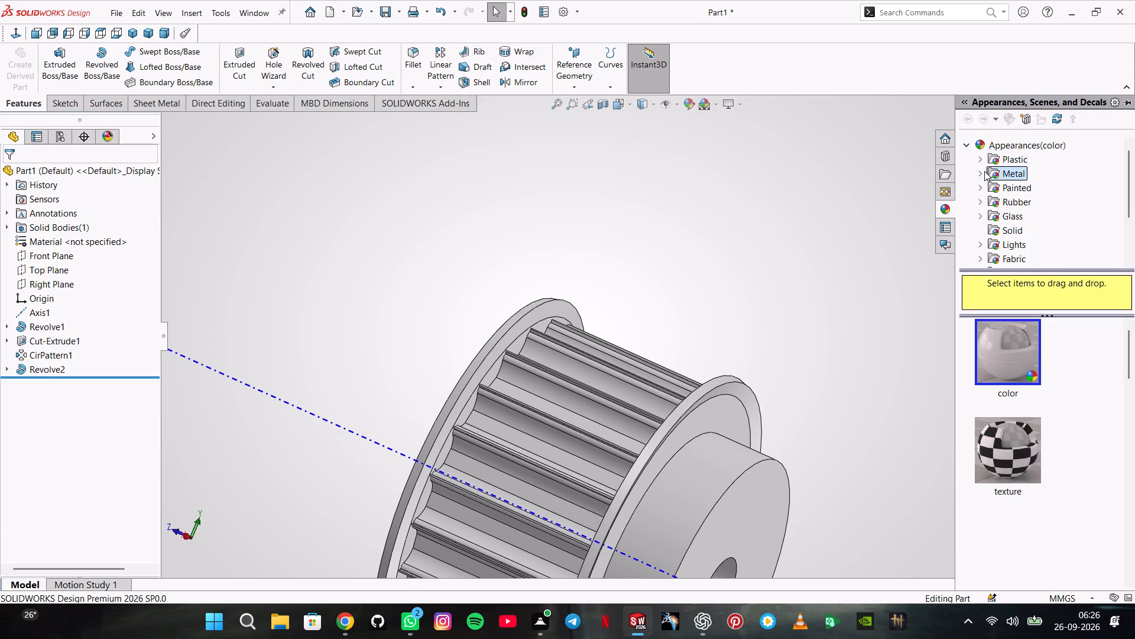
left_click(984, 171)
left_click(1008, 162)
double_click(1004, 369)
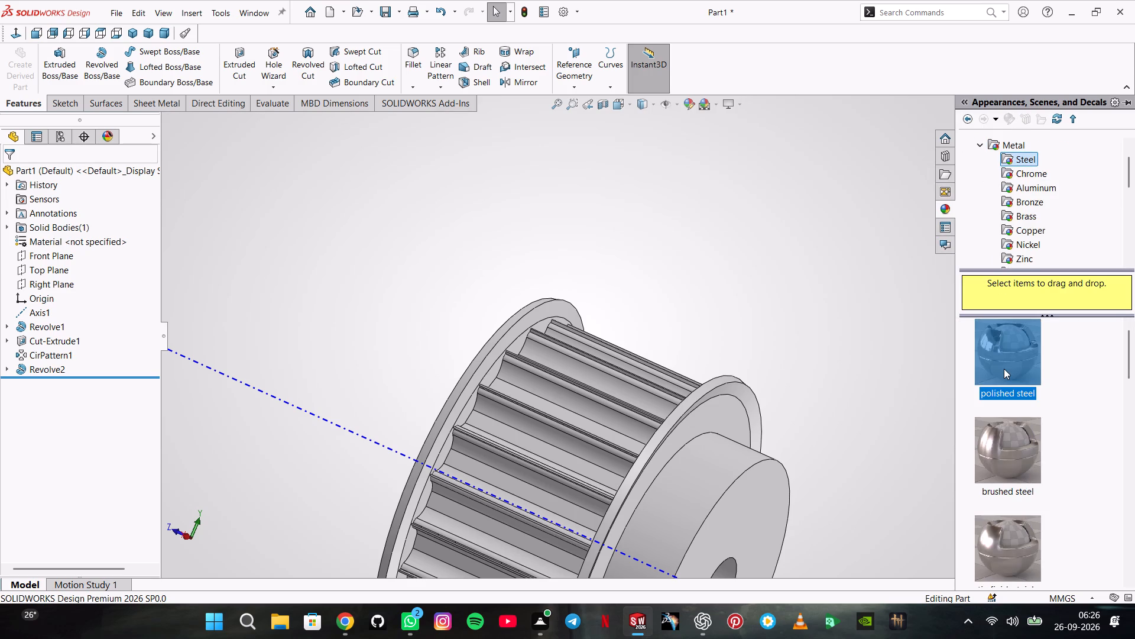
left_click(1004, 369)
scroll(982, 406, "down", 3)
double_click(1016, 415)
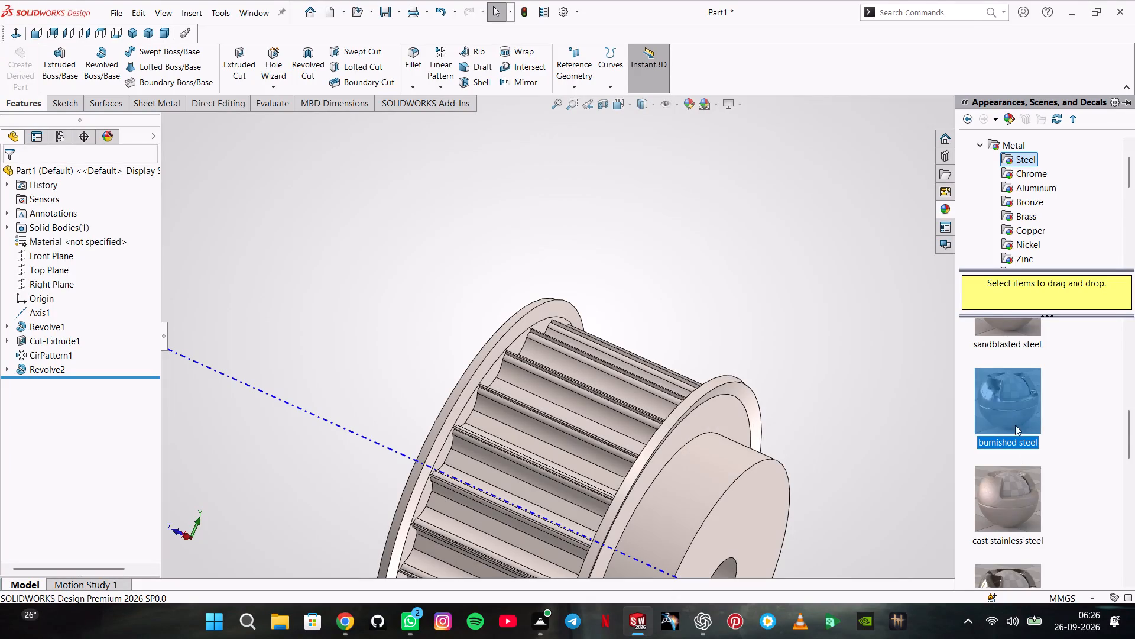
scroll(1017, 434, "down", 2)
double_click(1016, 421)
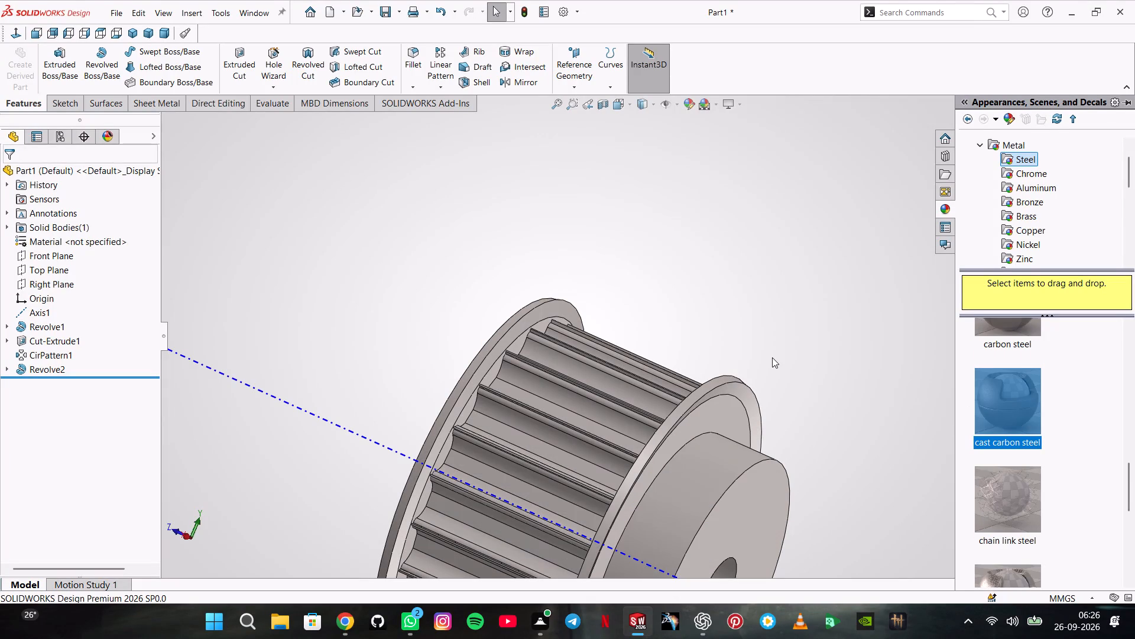
left_click(772, 357)
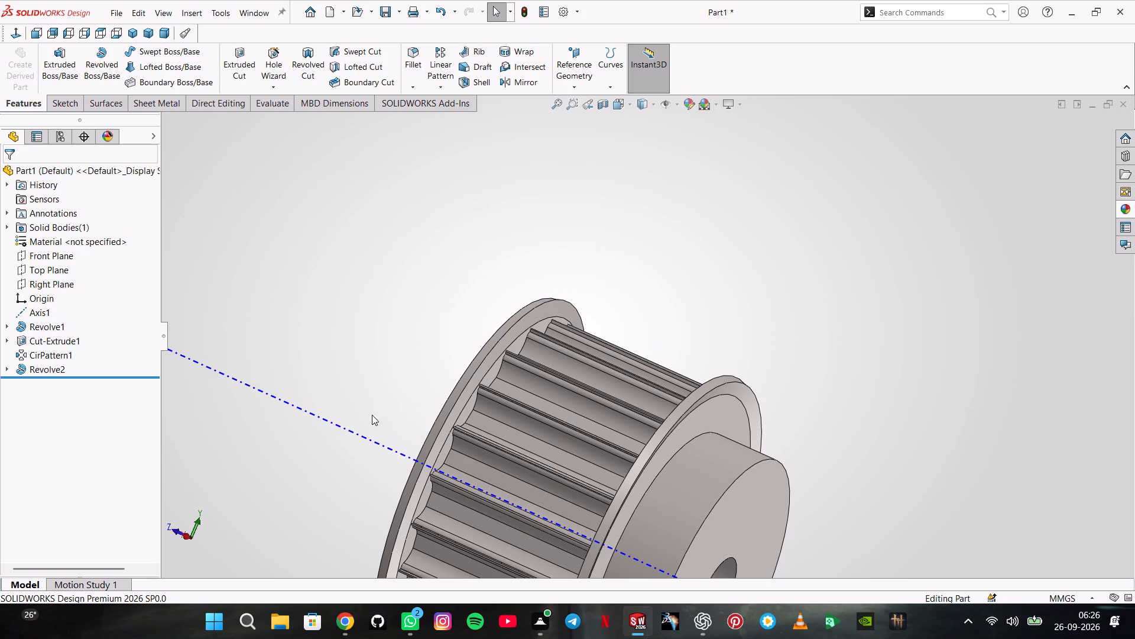
Hide the reference axis Axis1 running through the pulley's bore.
right_click(354, 432)
left_click(388, 415)
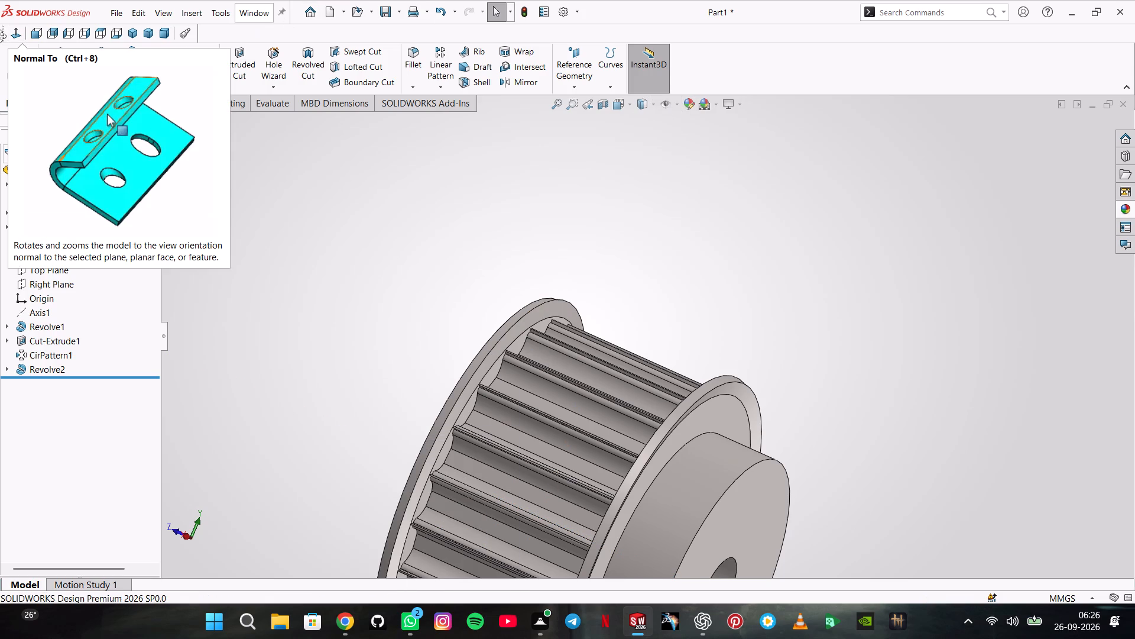
Relocate the Standard Views toolbar to the row beneath the command search box.
left_click_drag(0, 36, 722, 51)
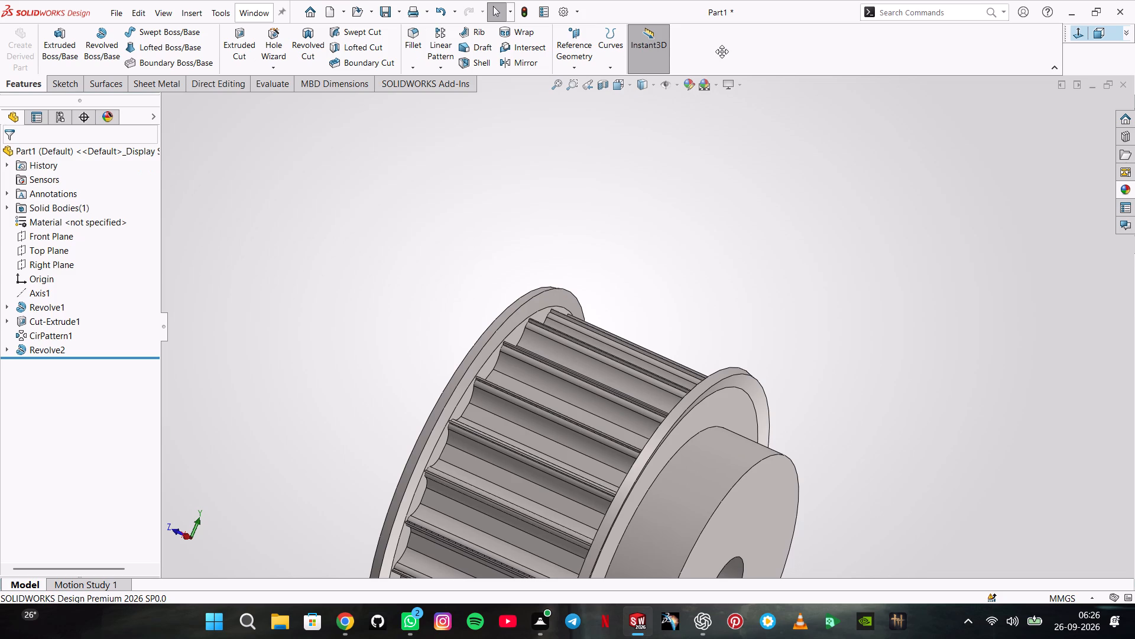
left_click_drag(722, 51, 602, 49)
left_click_drag(1066, 33, 1066, 33)
left_click_drag(1066, 33, 724, 30)
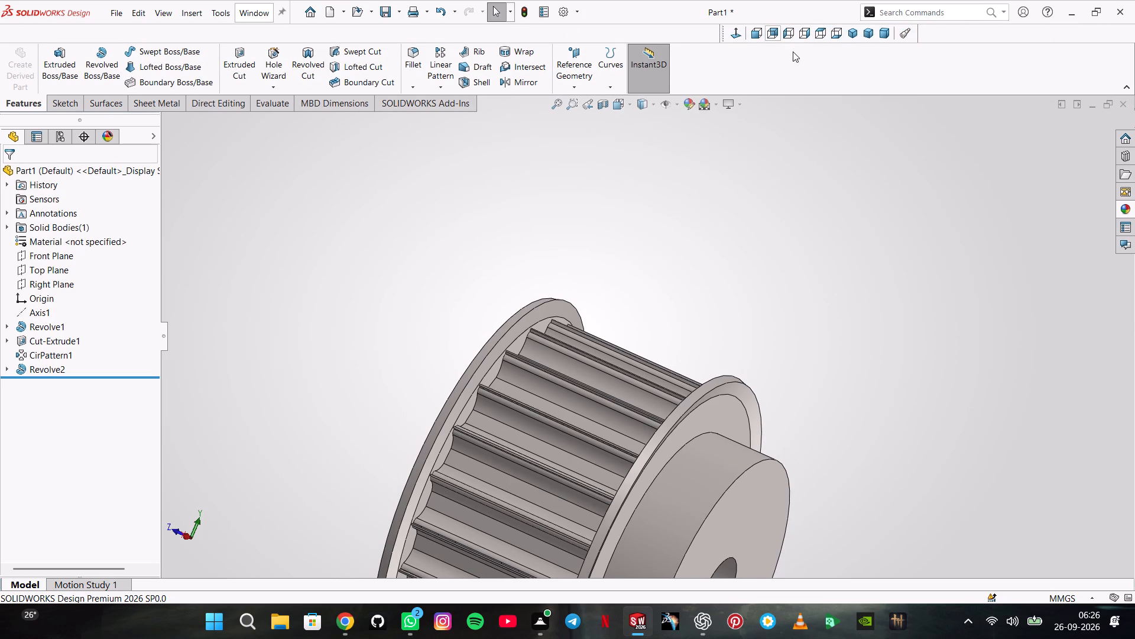
Orient the finished pulley in the isometric view.
left_click(864, 31)
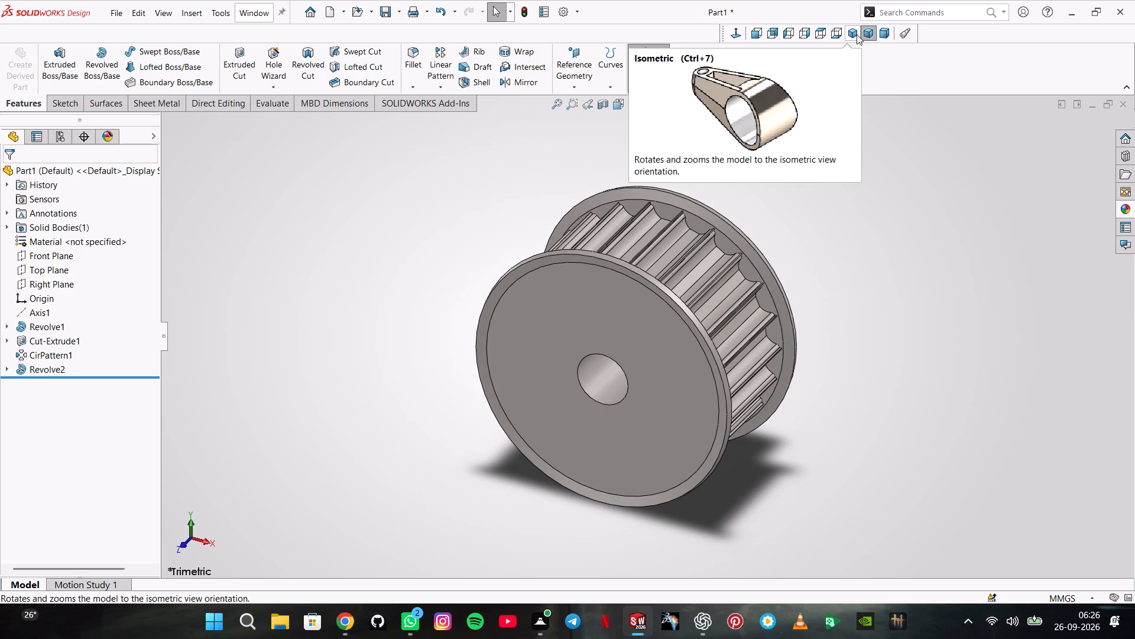
left_click(856, 31)
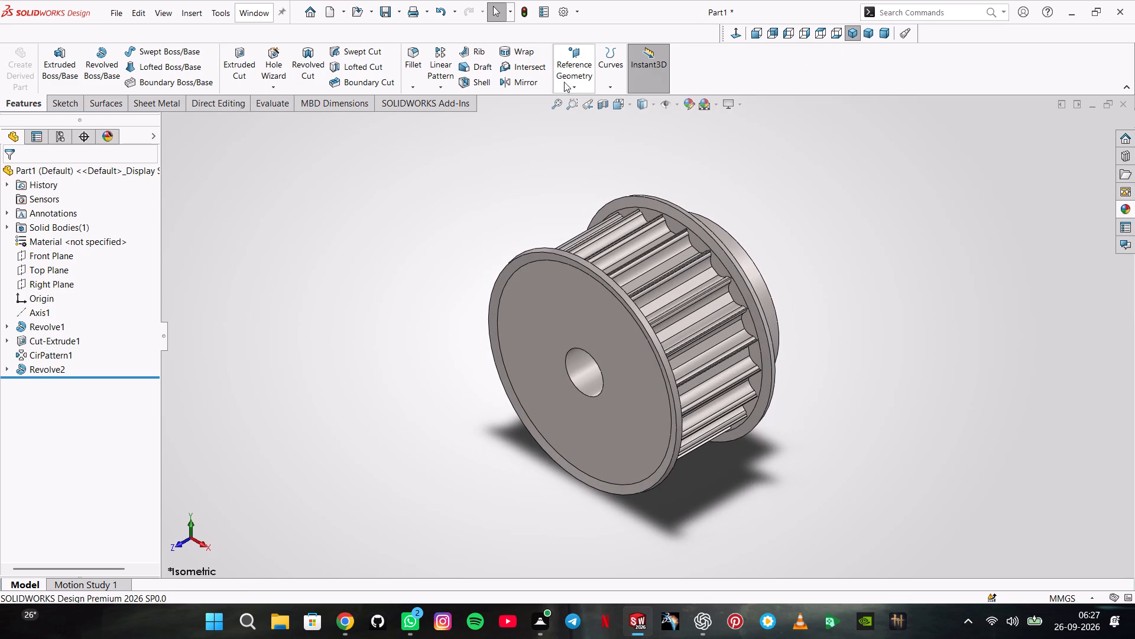
Recolour the part's cast carbon steel appearance to a teal blue with RGB values 51, 176, 204.
left_click(687, 100)
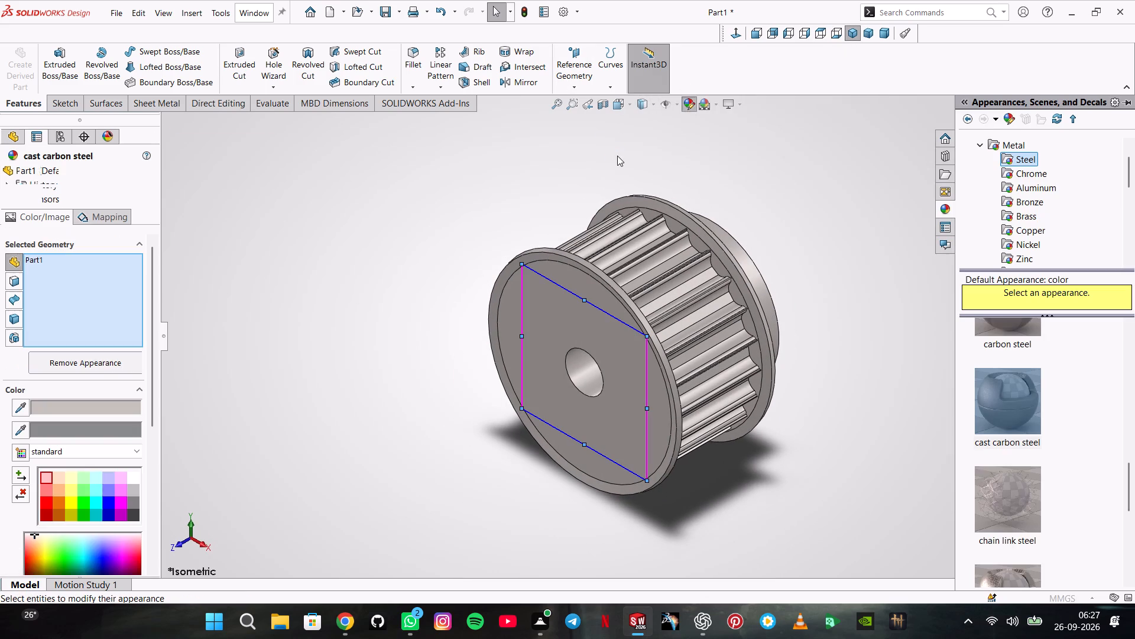
left_click(99, 509)
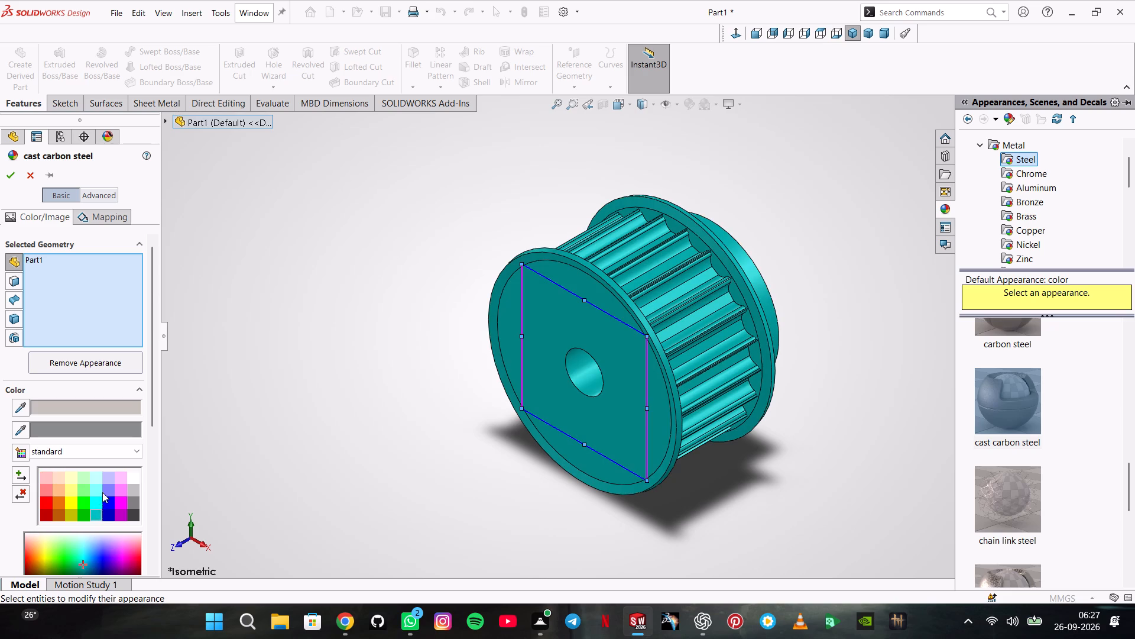
scroll(107, 488, "down", 2)
left_click_drag(113, 459, 117, 458)
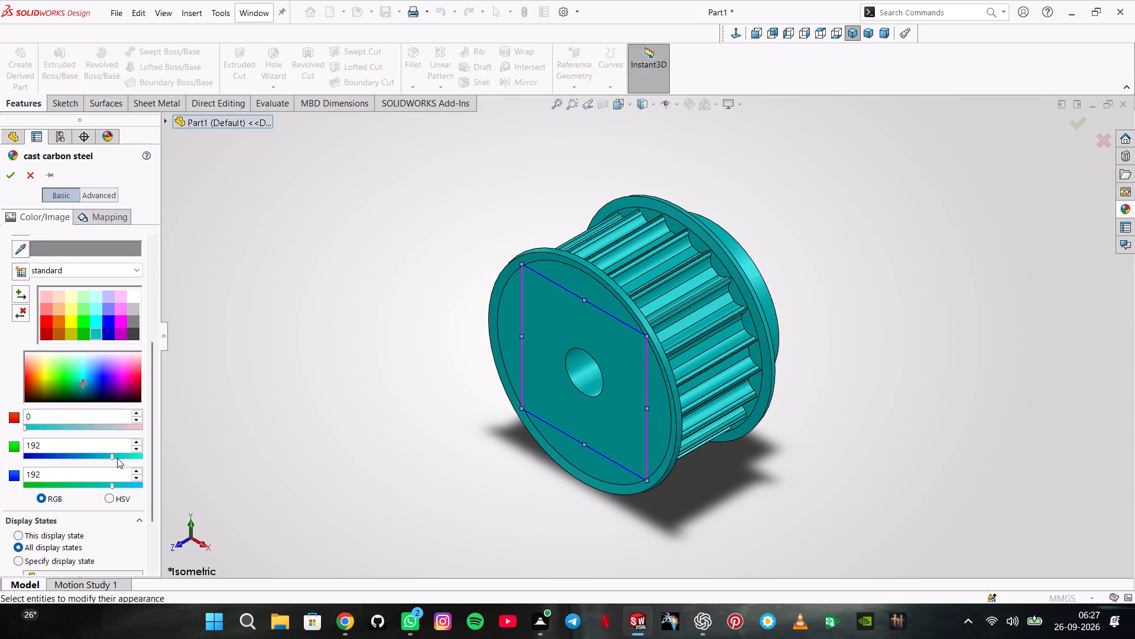
left_click_drag(117, 458, 112, 457)
left_click_drag(112, 457, 106, 458)
left_click_drag(107, 490, 121, 489)
left_click_drag(121, 489, 118, 489)
left_click_drag(26, 428, 43, 431)
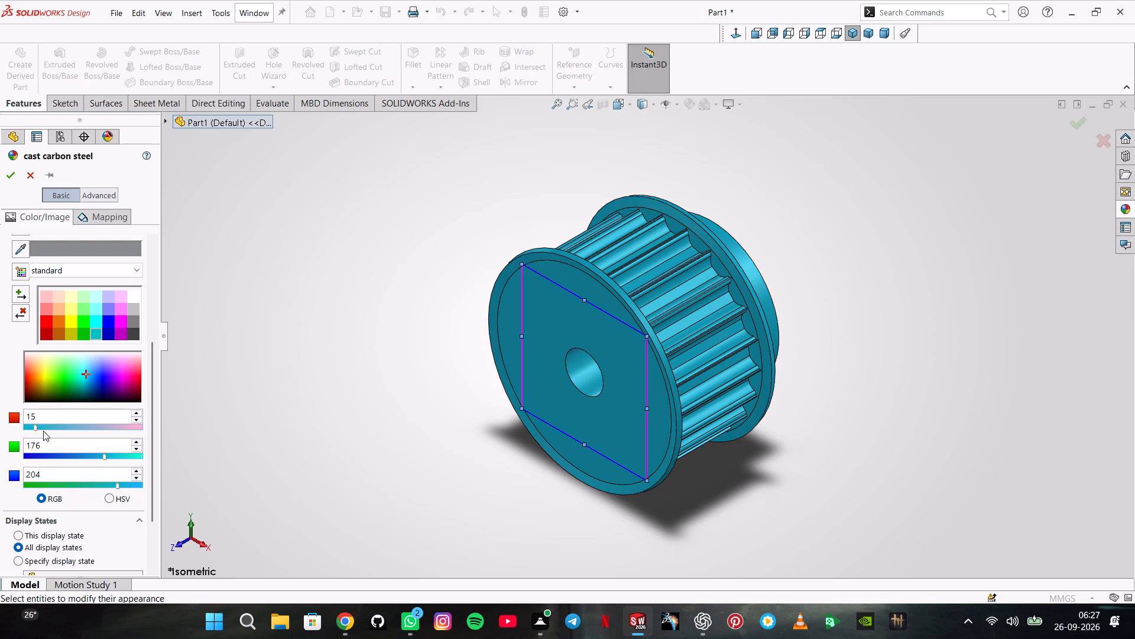
left_click_drag(43, 431, 50, 431)
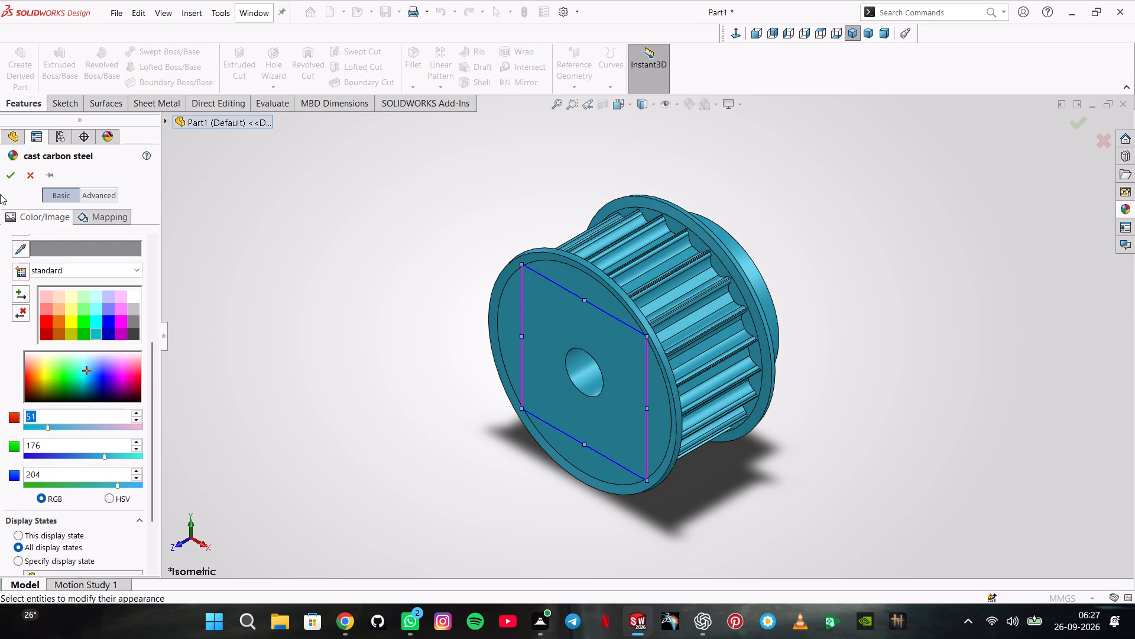
left_click(7, 176)
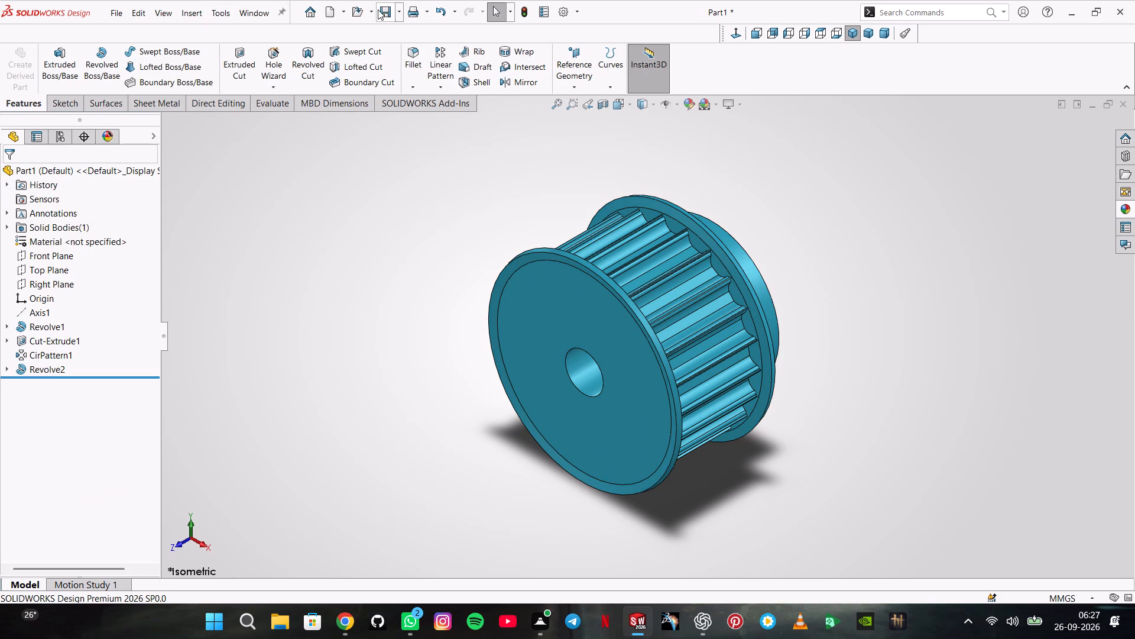
Start saving the pulley as a SOLIDWORKS part file.
left_click(384, 9)
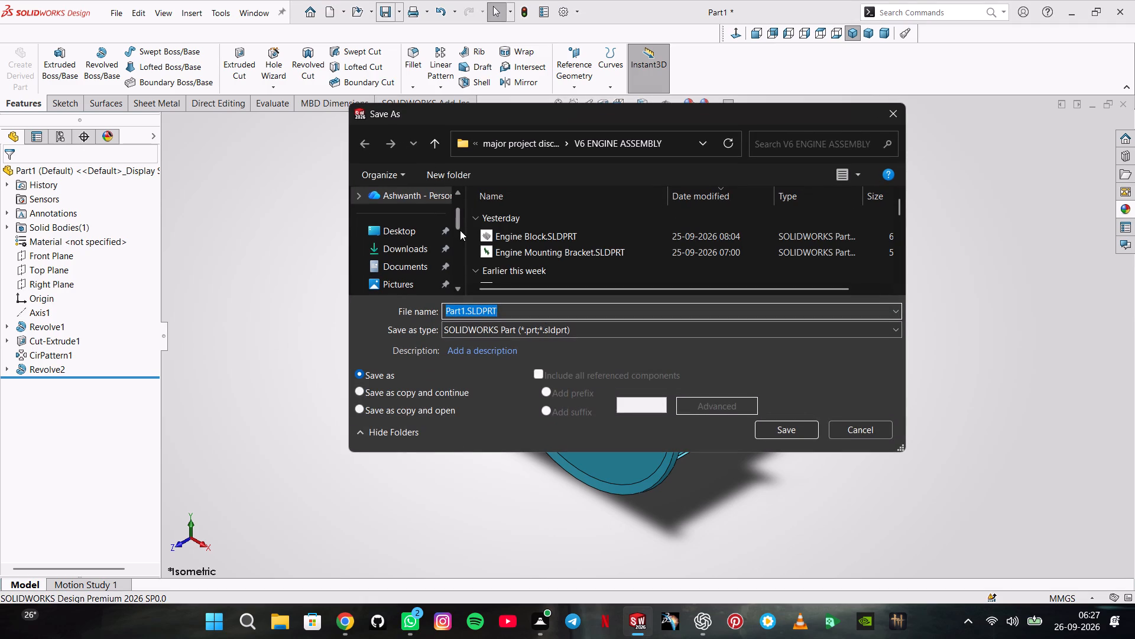
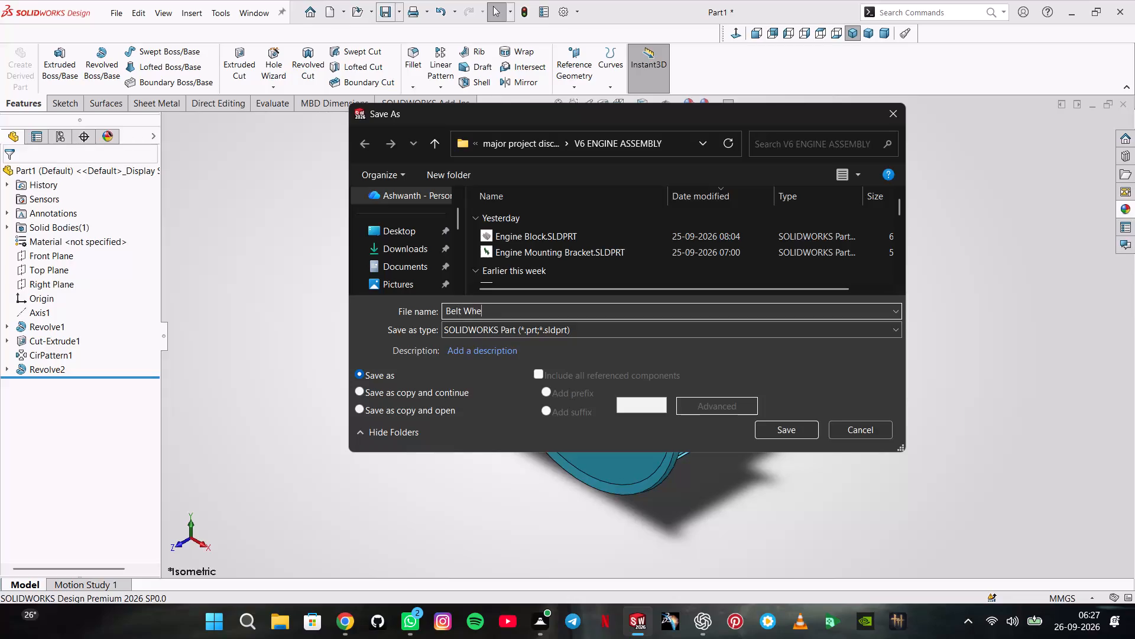
Save the part as Belt Wheel in the V6 ENGINE ASSEMBLY folder.
key("Return")
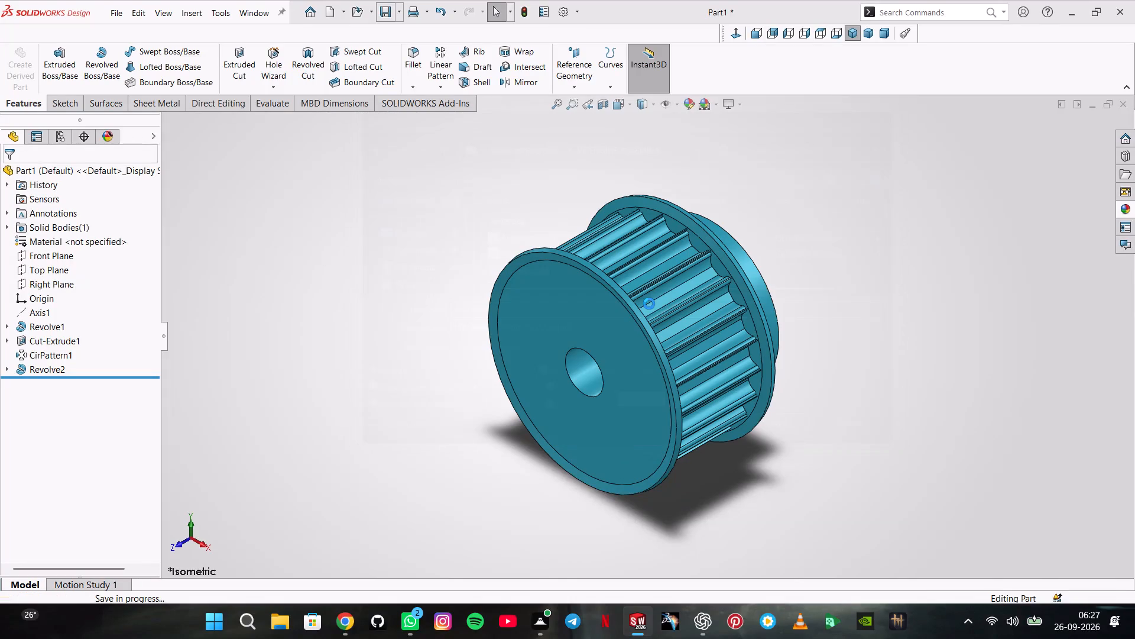
Save a PDF version of the part as Belt Wheel.pdf in the V6 ENGINE ASSEMBLY folder.
left_click(400, 12)
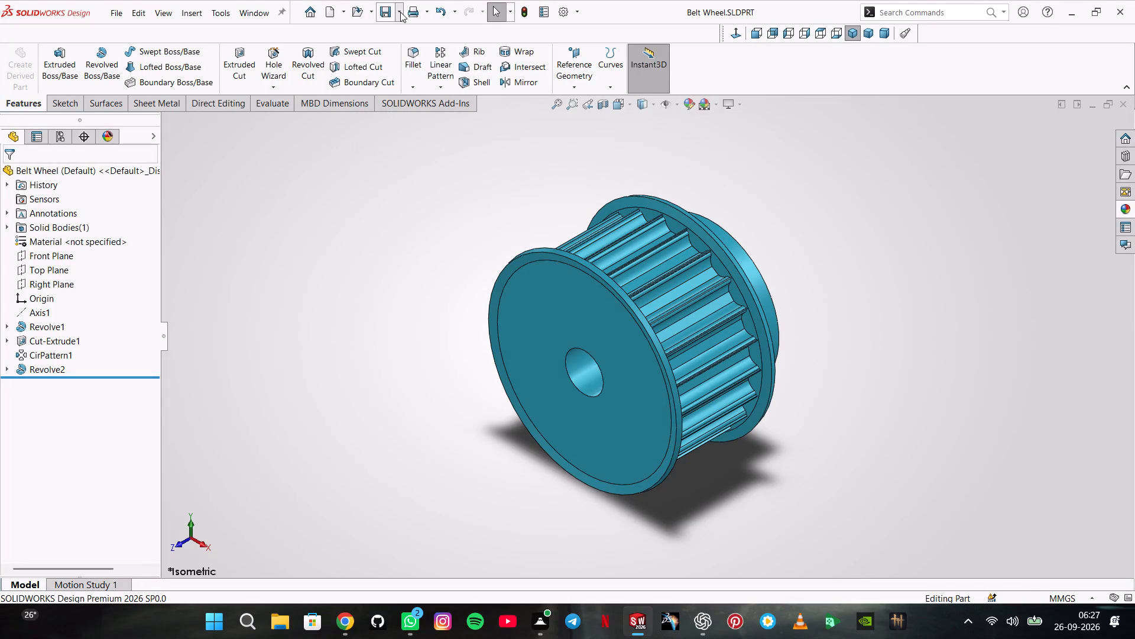
left_click(403, 41)
left_click(562, 330)
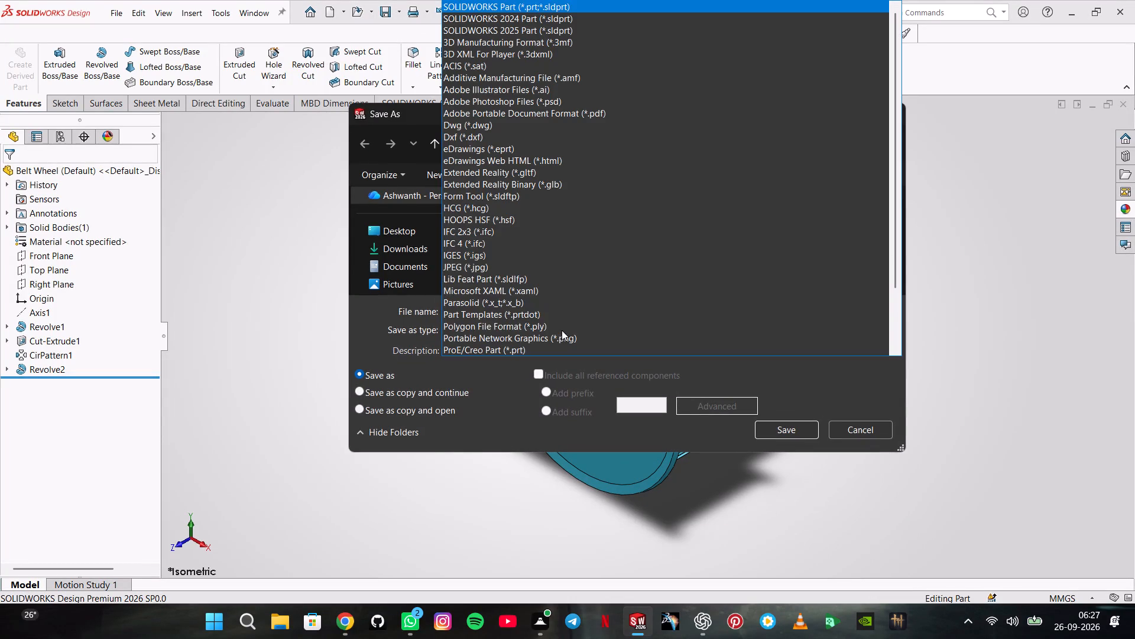
left_click(562, 112)
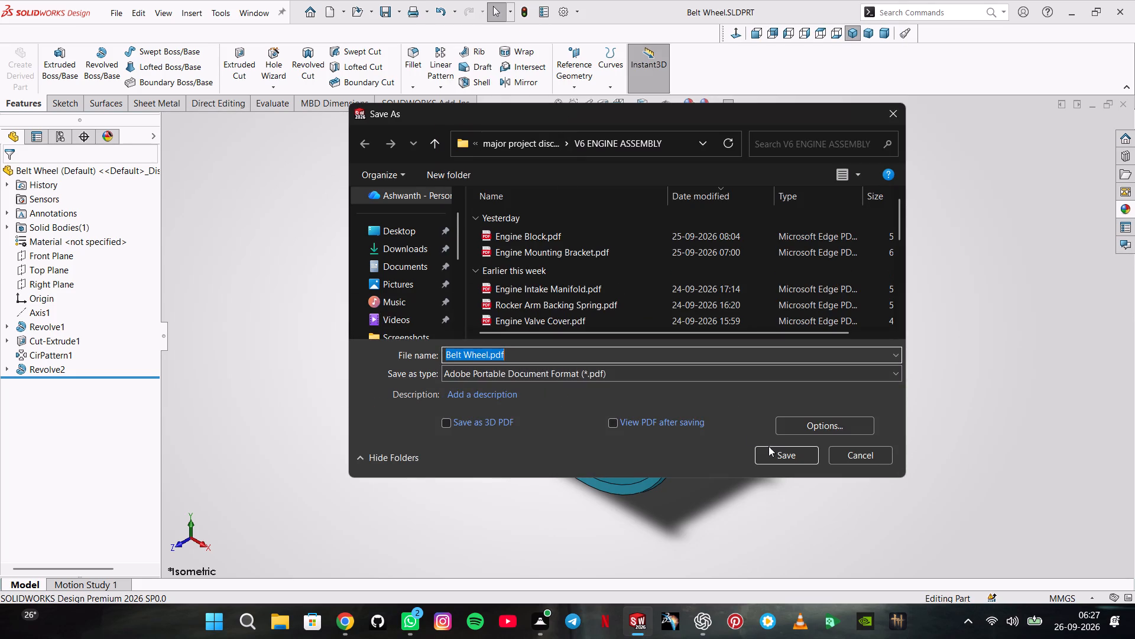
left_click(769, 447)
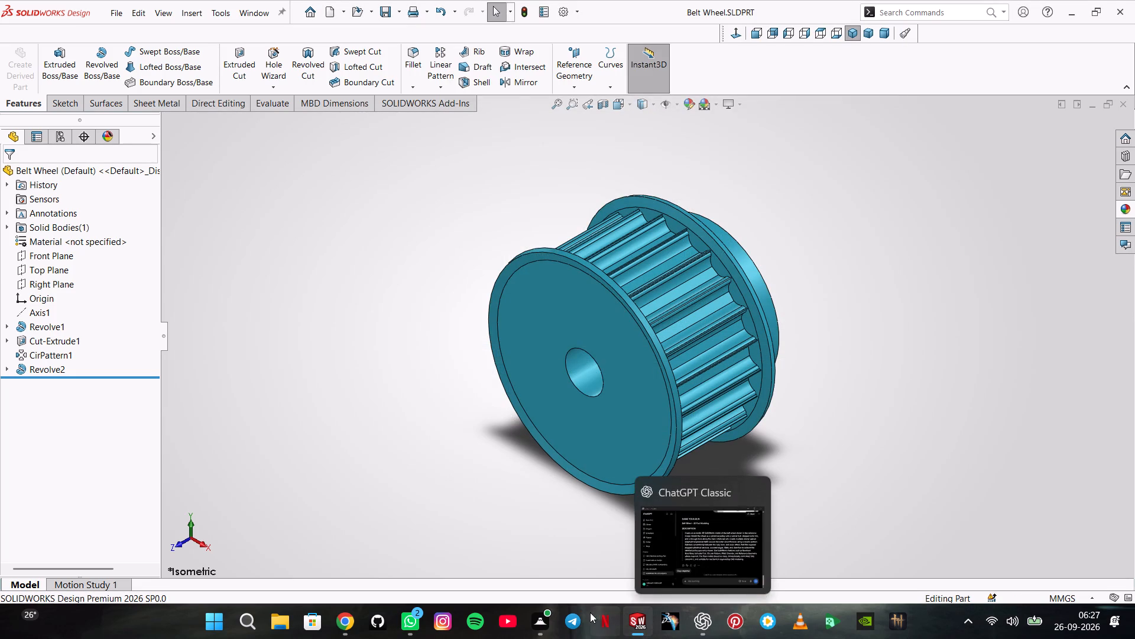